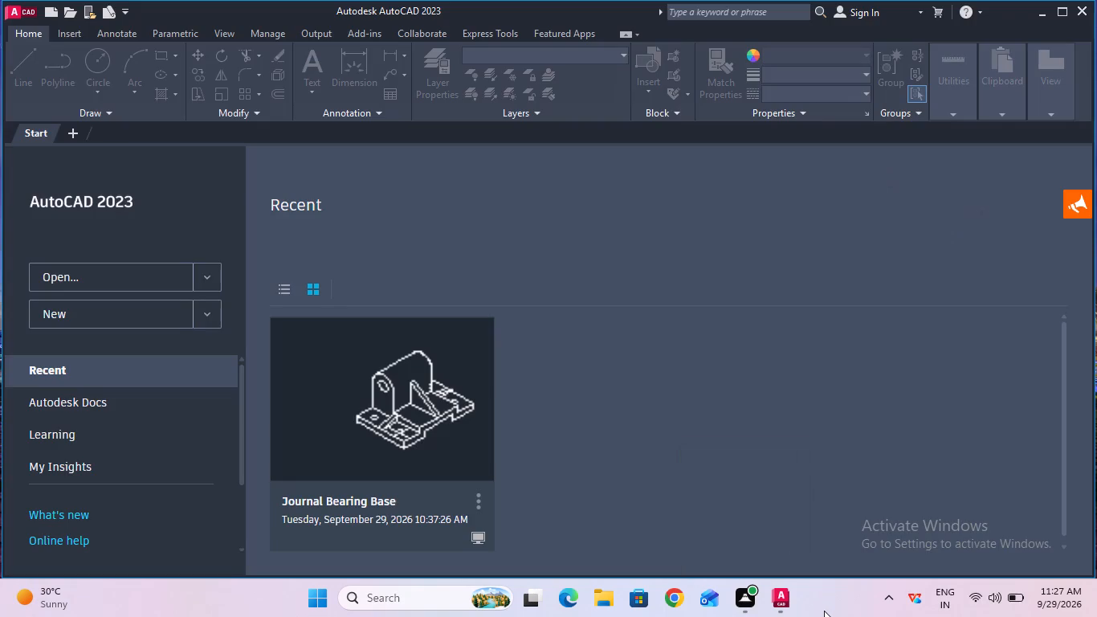
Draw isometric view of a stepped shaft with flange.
Remove the Journal Bearing Base drawing from the recent files list.
left_click(482, 500)
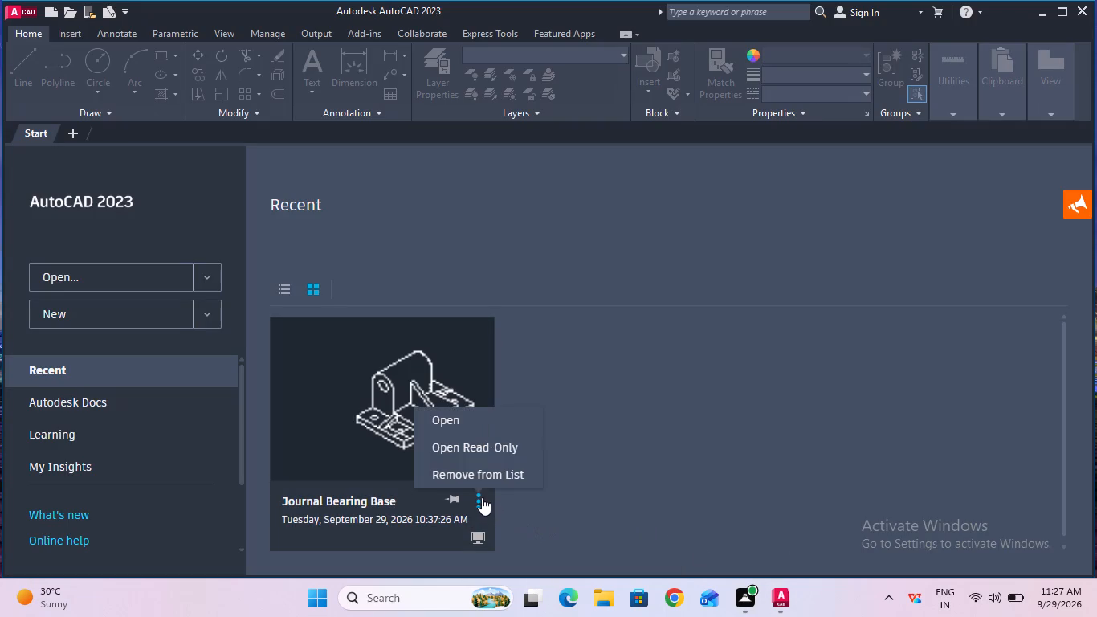
left_click(483, 476)
Create a new blank drawing.
left_click(169, 322)
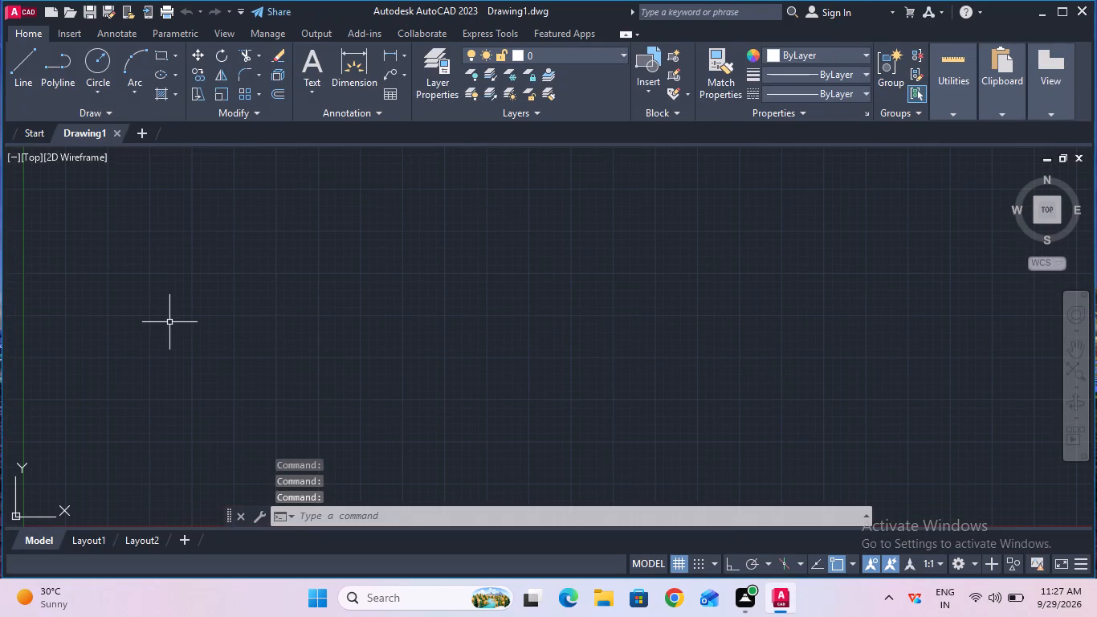
Turn on command log file recording with LOGFILEON.
key("l")
type("og")
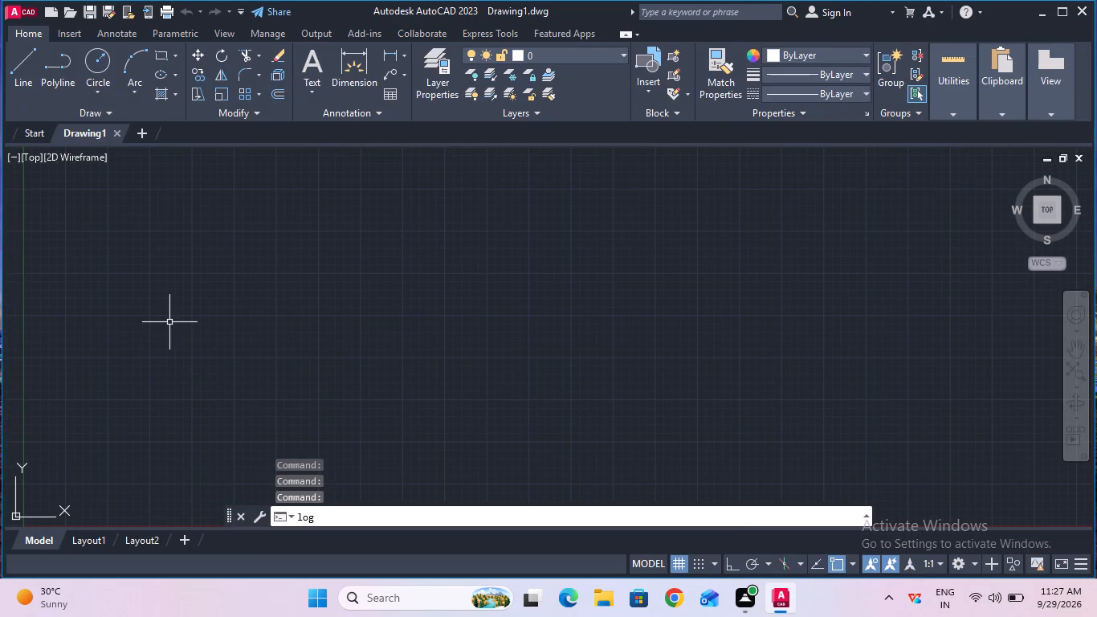
left_click(359, 373)
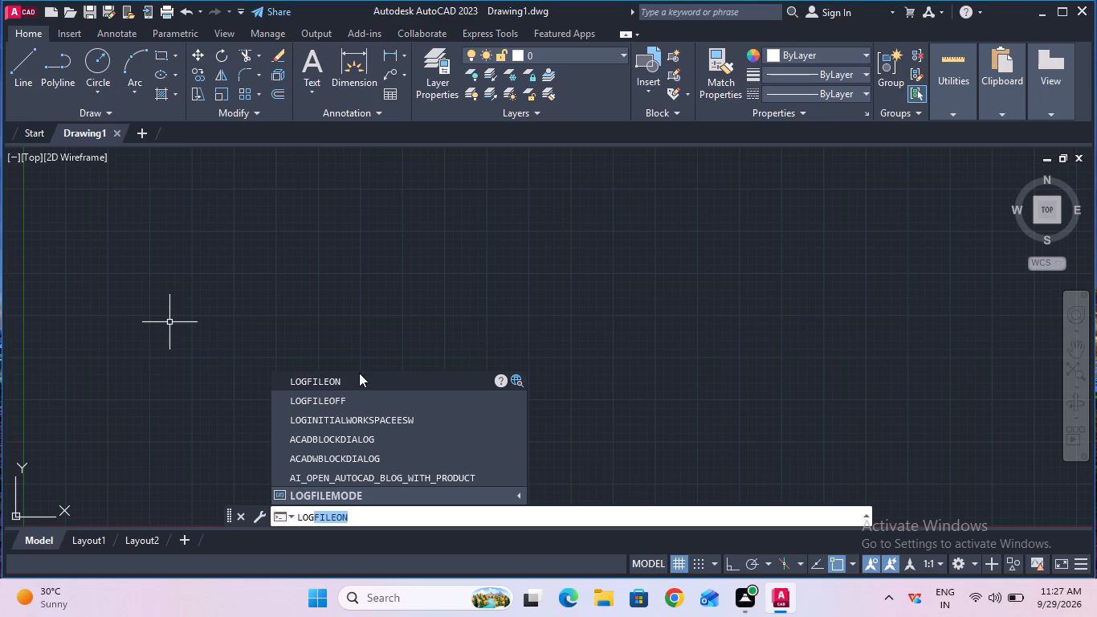
Configure the drawing units with length precision 0 and millimeters as the insertion scale.
left_click(399, 518)
type("unit")
key("s")
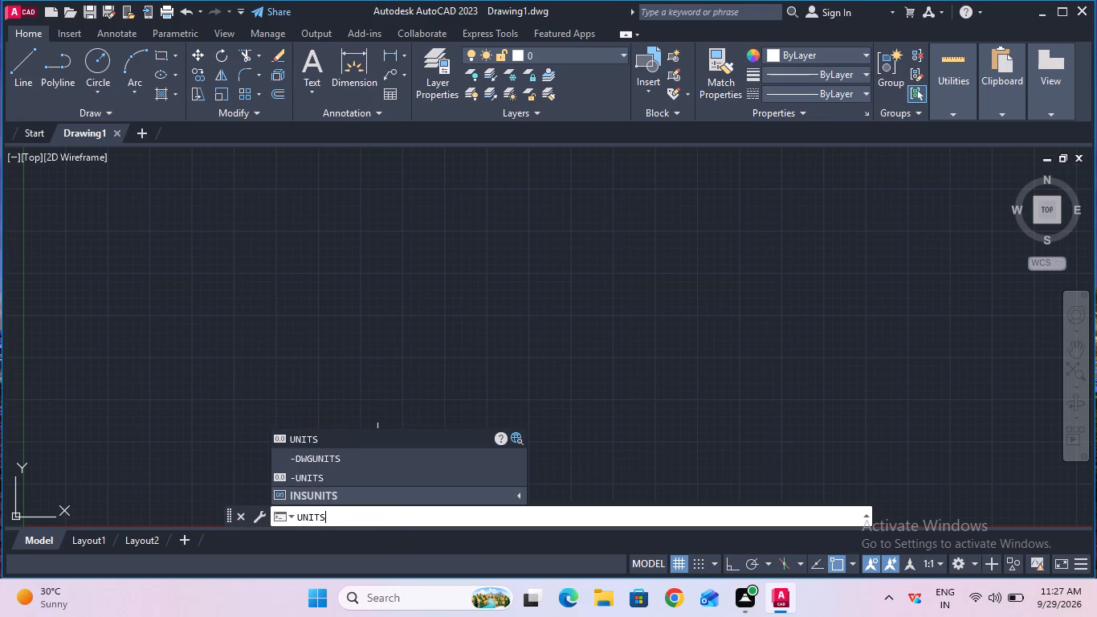
left_click(381, 434)
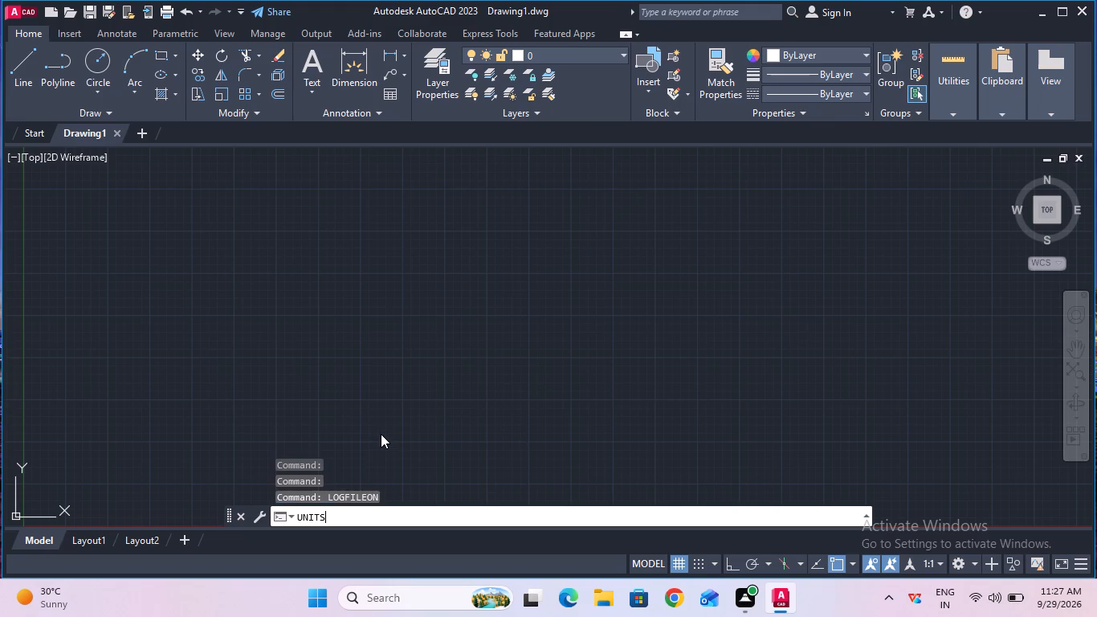
left_click(511, 220)
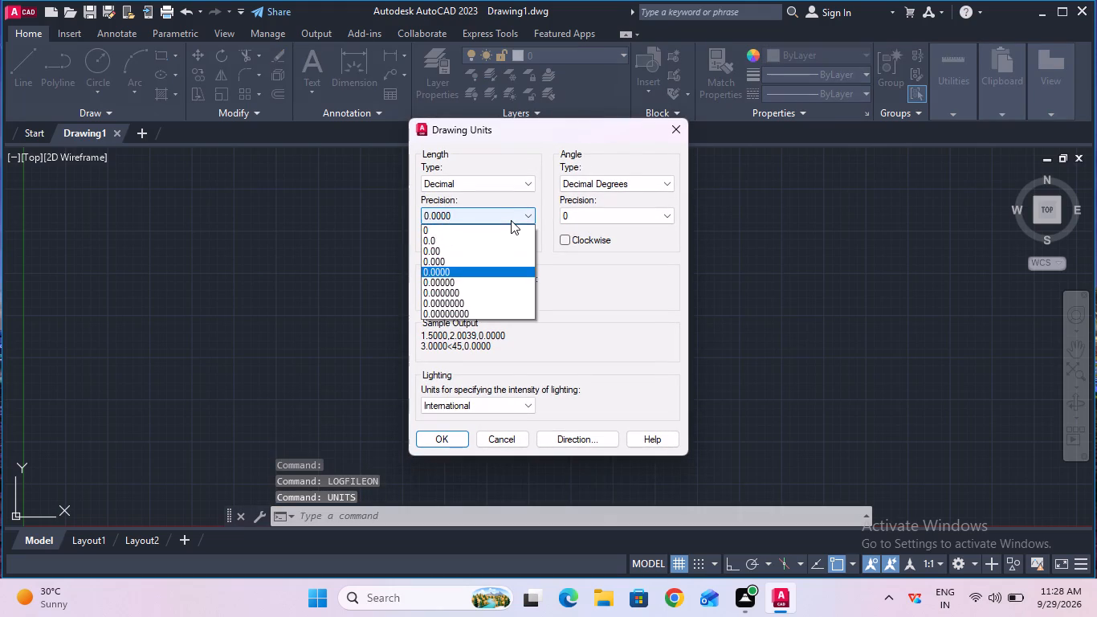
left_click(511, 228)
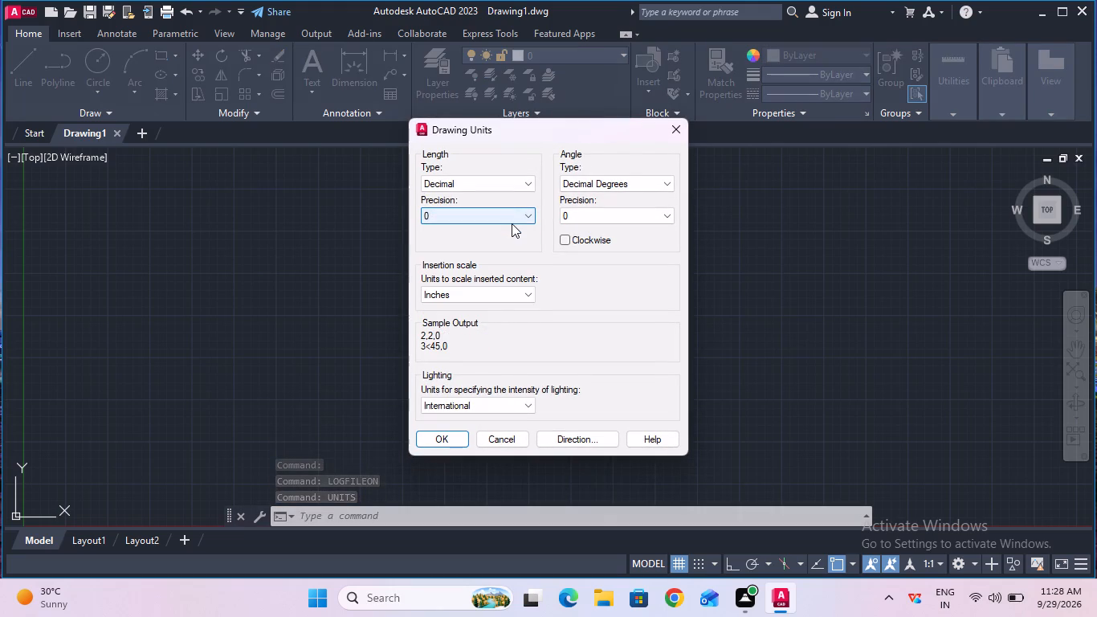
left_click(508, 284)
left_click(508, 296)
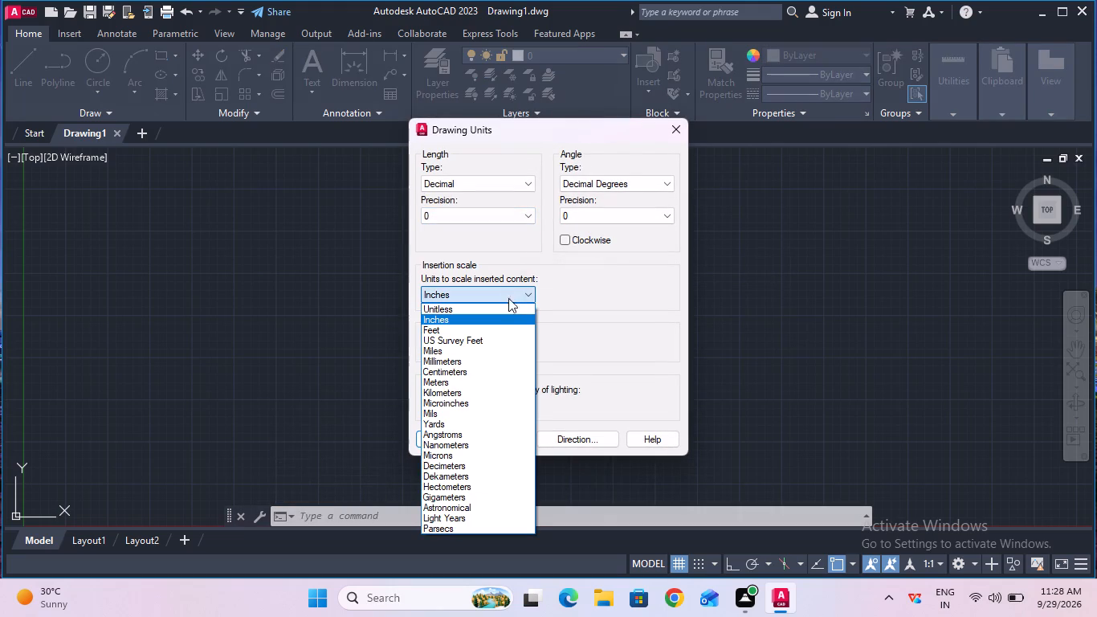
left_click(508, 365)
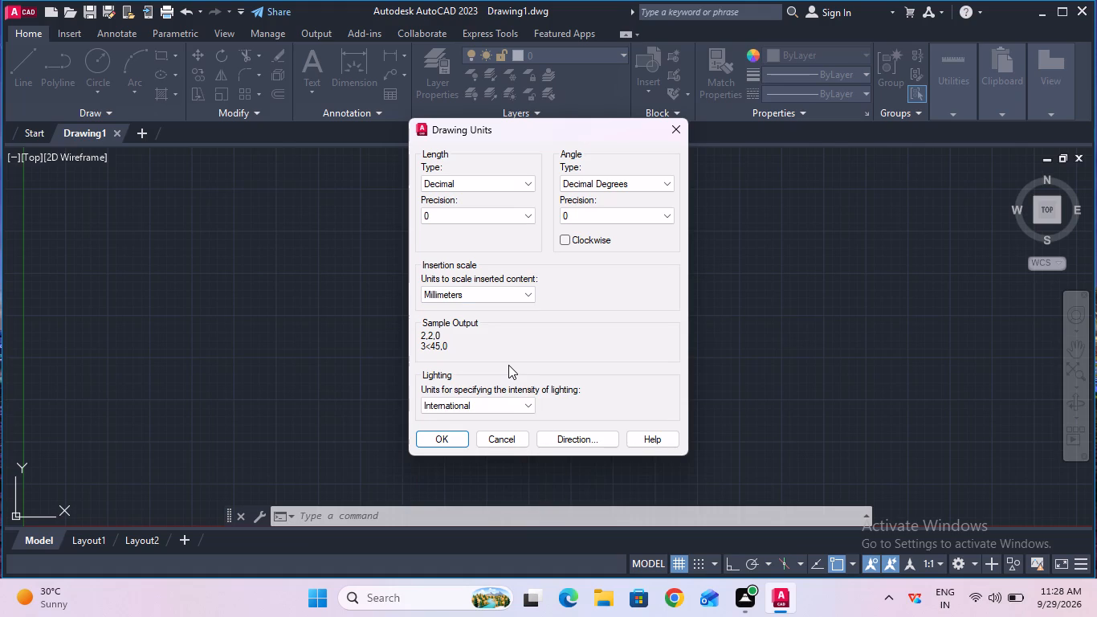
left_click(444, 437)
Modify the Standard dimension style's text to height 6 with ISO standard alignment.
left_click(402, 515)
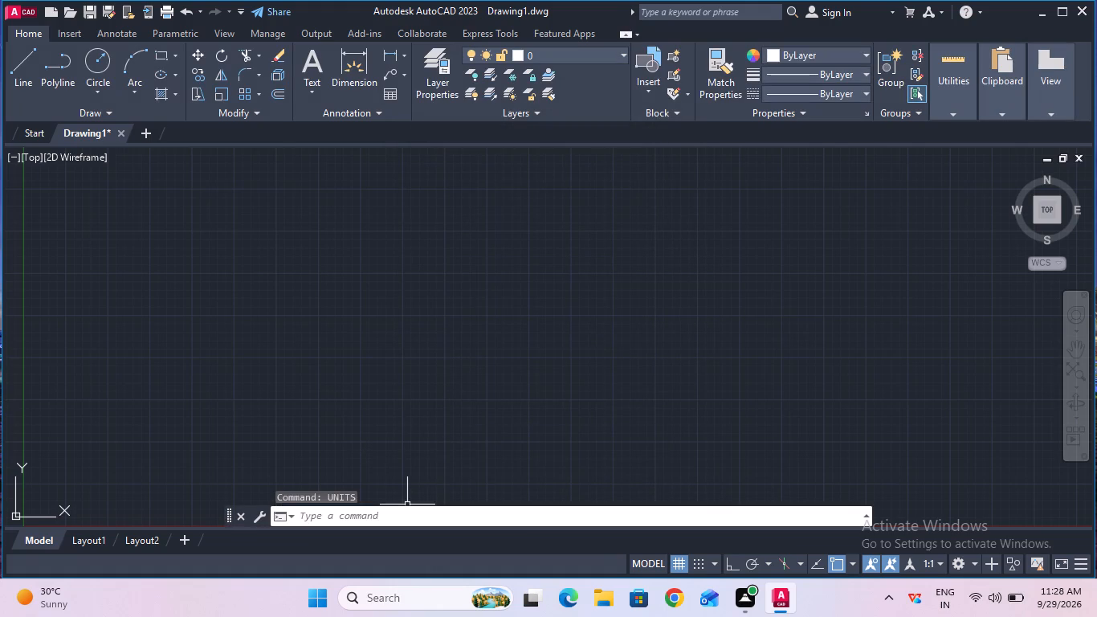
key("d")
key("Return")
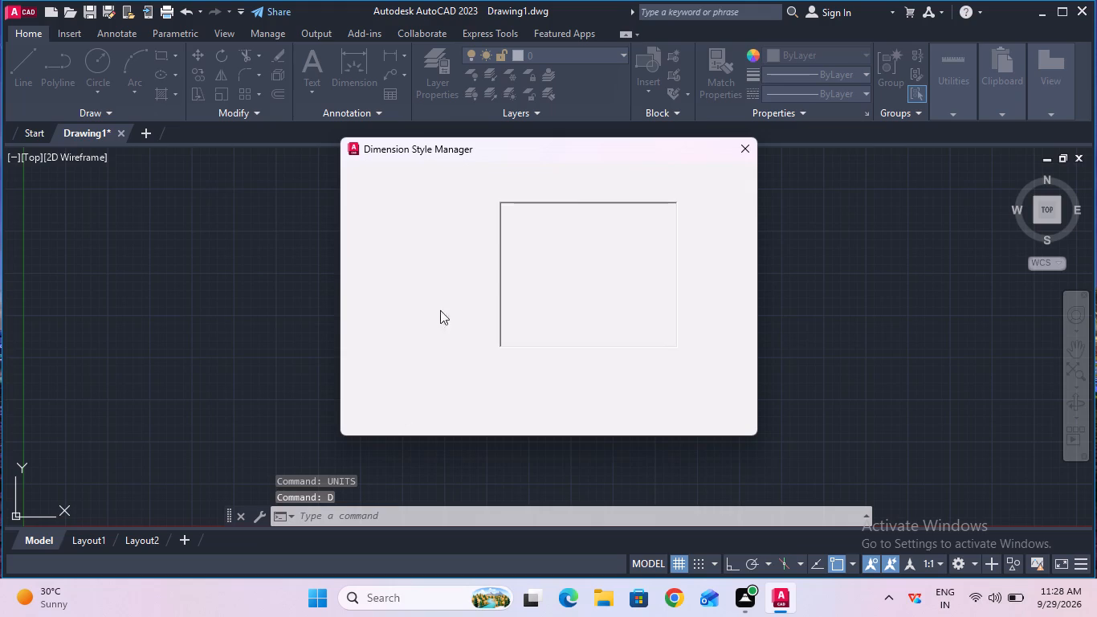
left_click(695, 259)
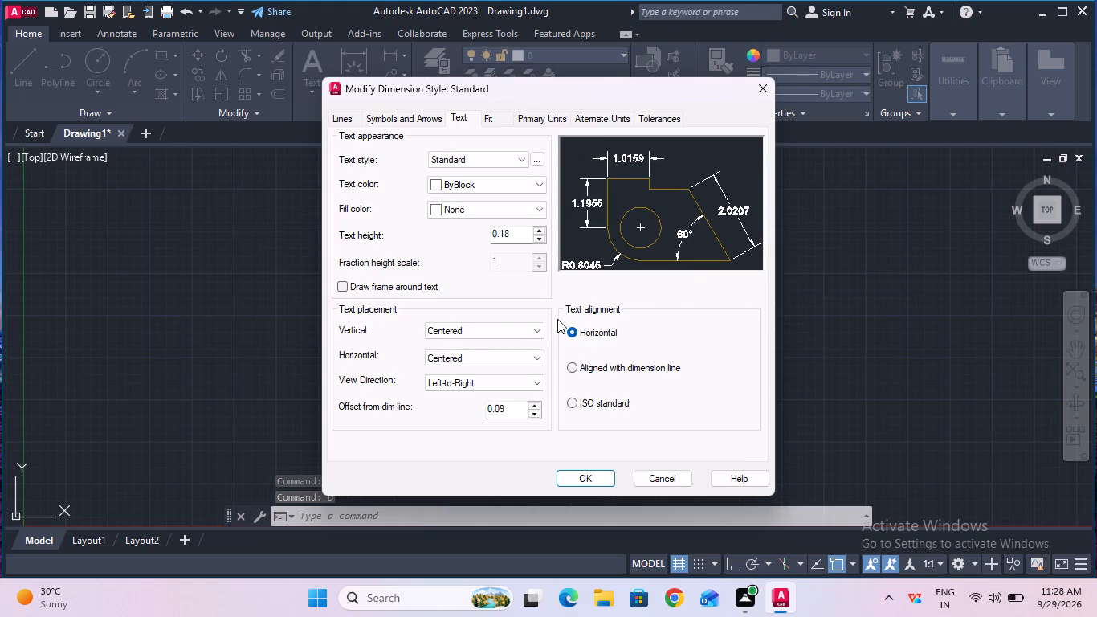
left_click(524, 239)
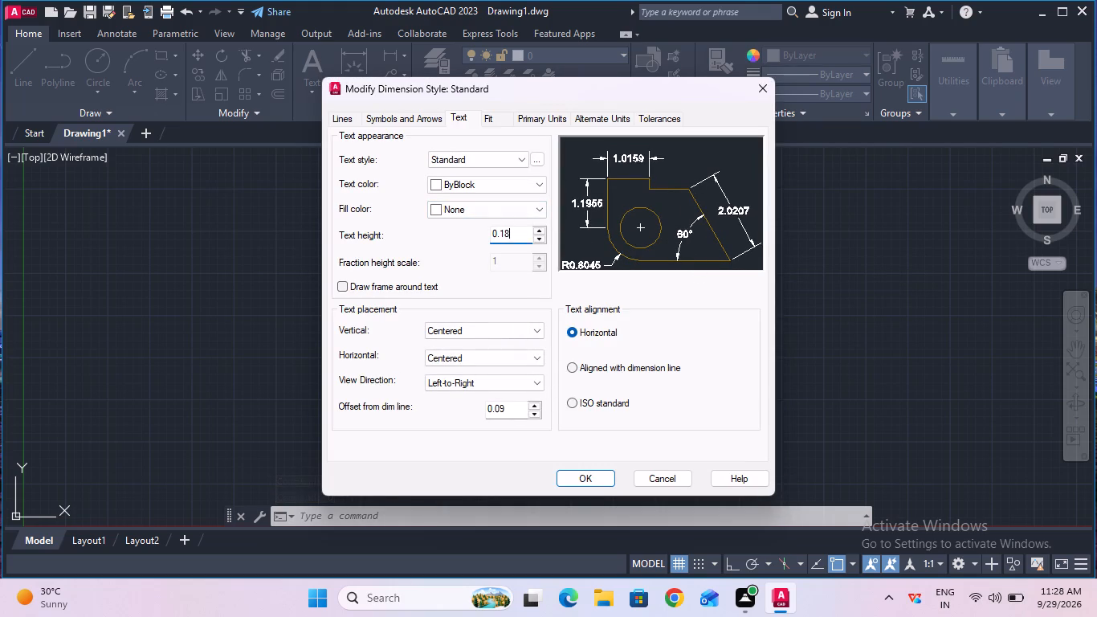
key("BackSpace")
key("BackSpace")
key("BackSpace")
key("BackSpace")
key("BackSpace")
key("BackSpace")
key("BackSpace")
key("BackSpace")
key("BackSpace")
key("BackSpace")
key("6")
left_click(579, 404)
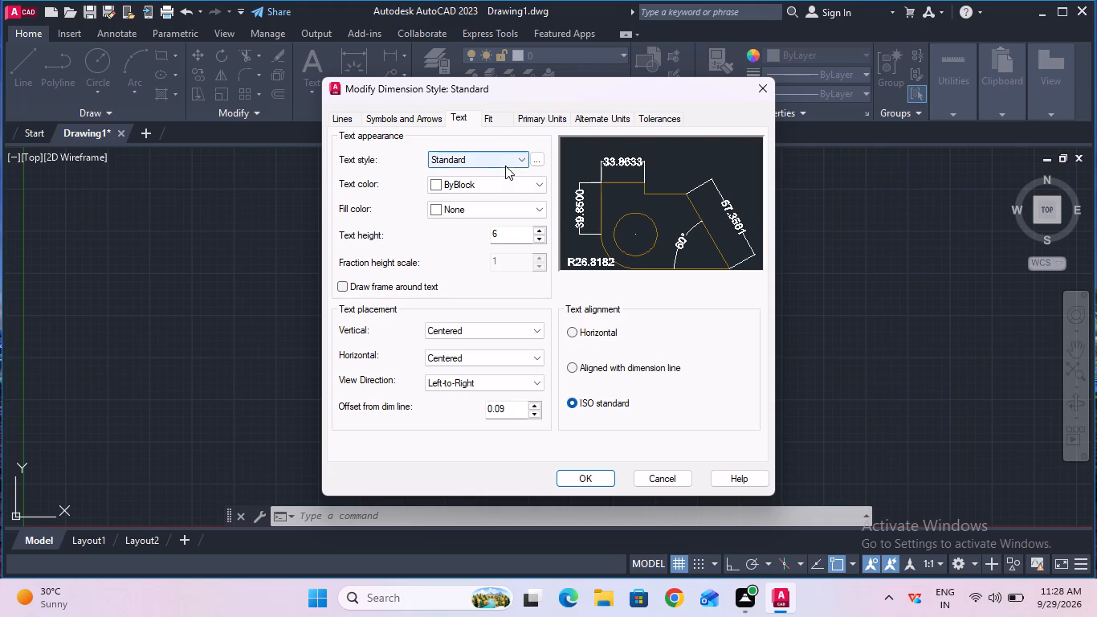
Set the Standard dimension style's linear primary units precision to 0 and make the style current.
left_click(526, 129)
left_click(527, 125)
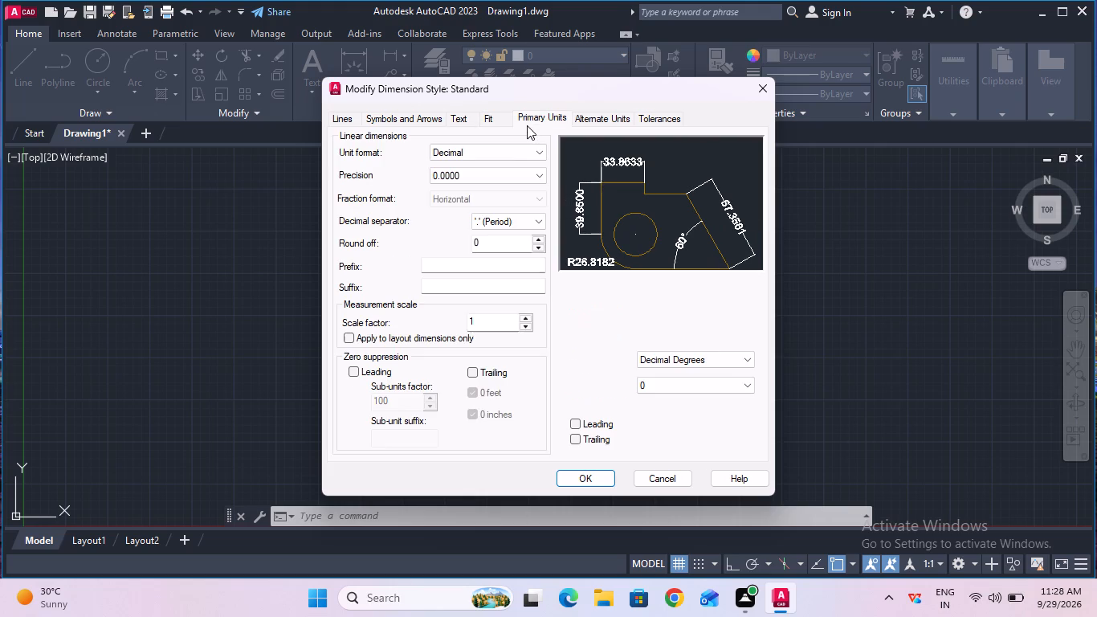
left_click(504, 178)
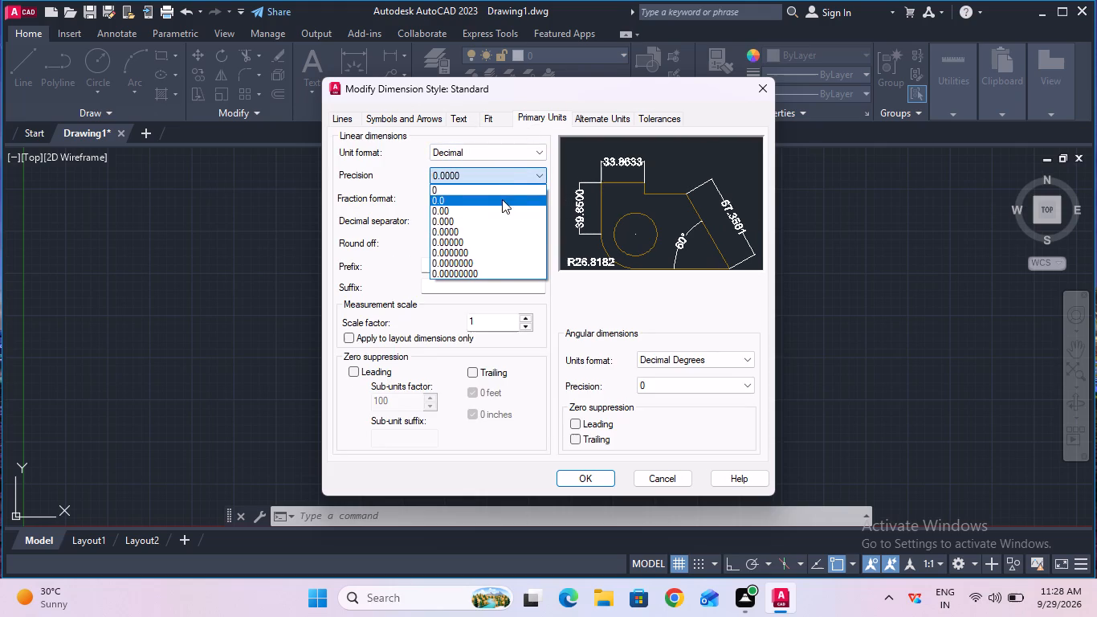
left_click(501, 190)
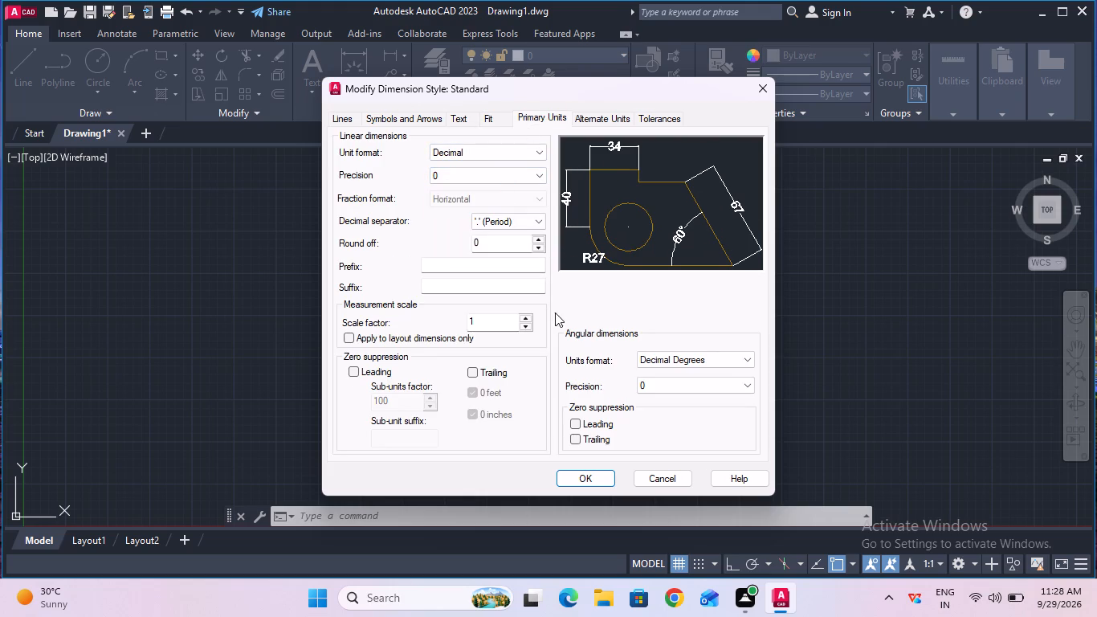
left_click(593, 470)
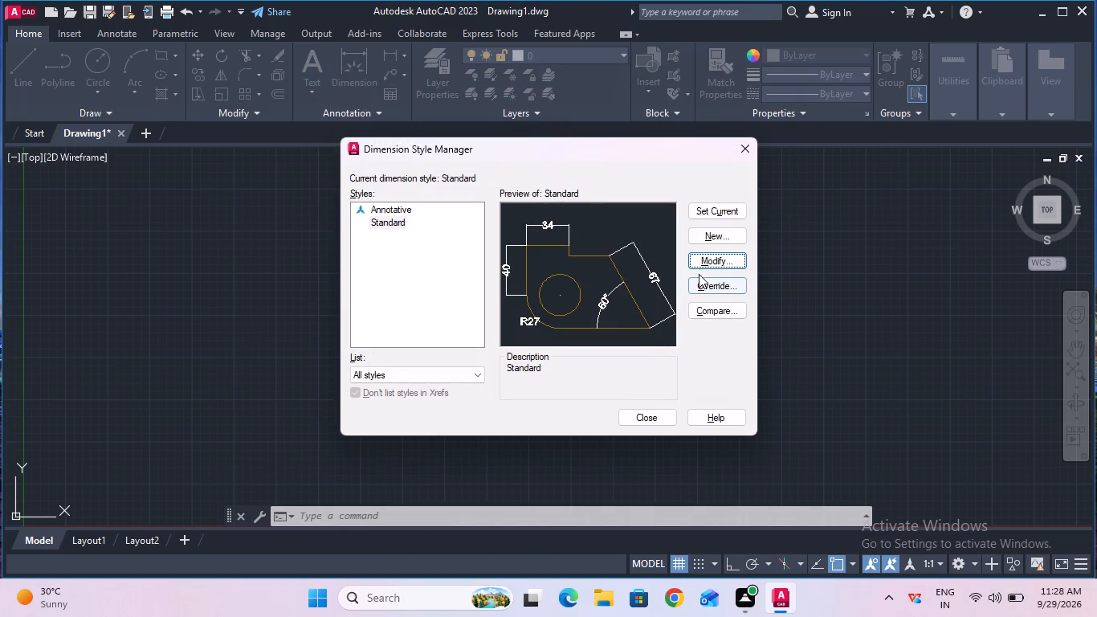
left_click(722, 209)
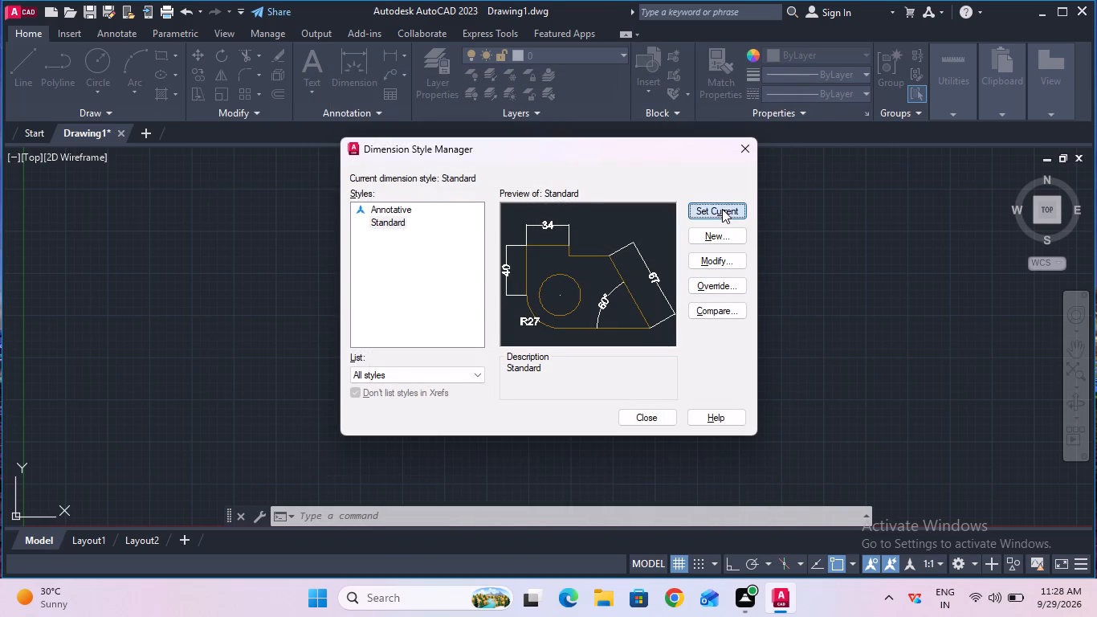
left_click(642, 417)
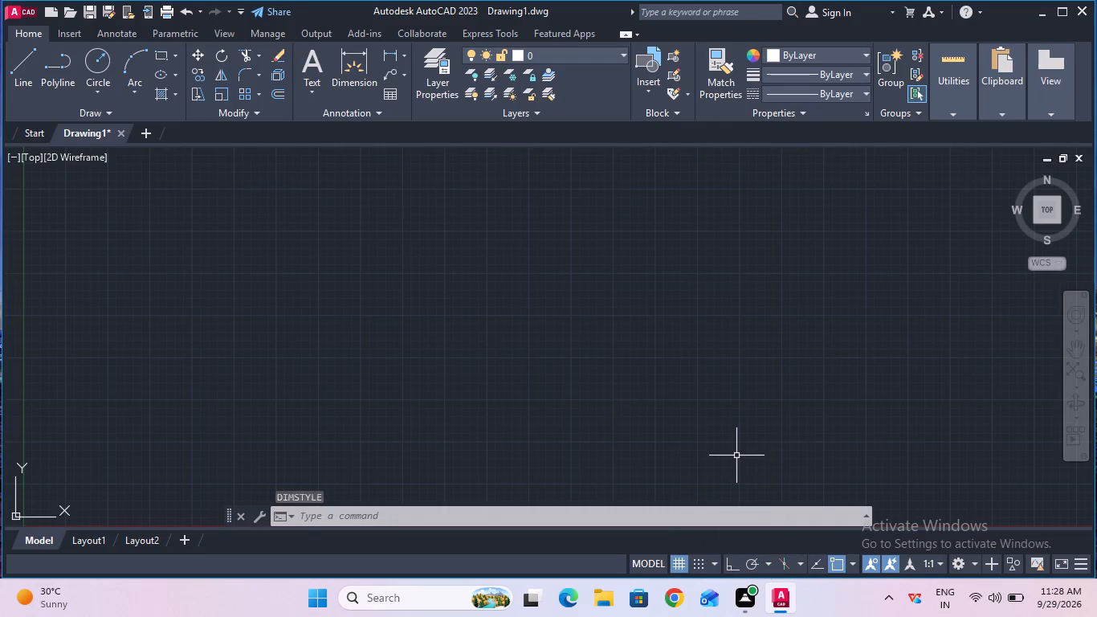
Set the model space limits from 0,0 to 100,100 and display the full limits.
left_click(549, 515)
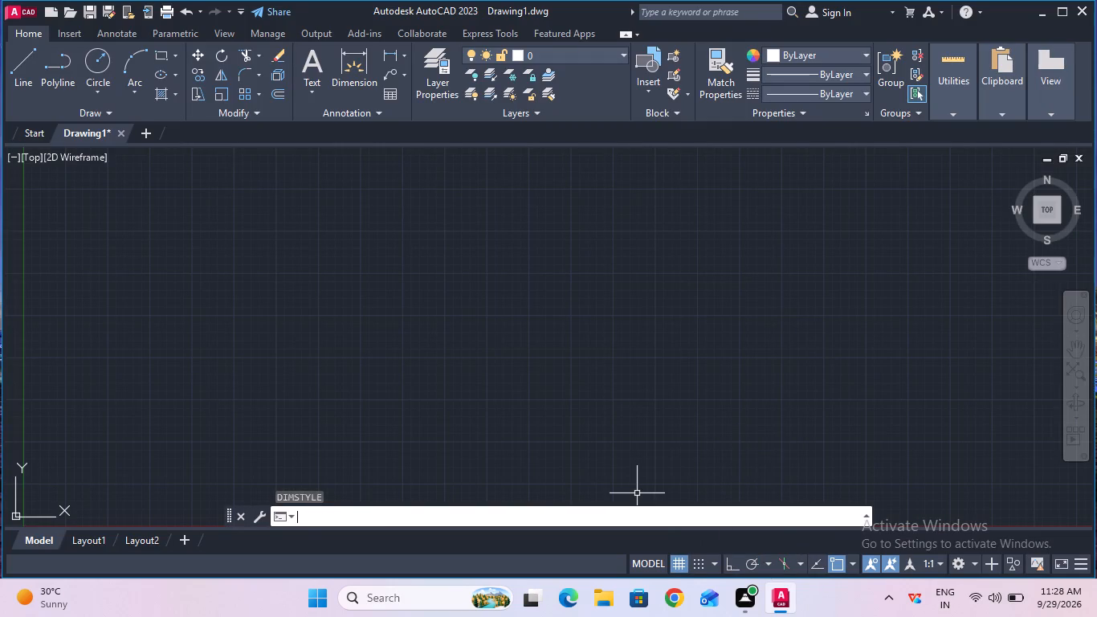
type("lim")
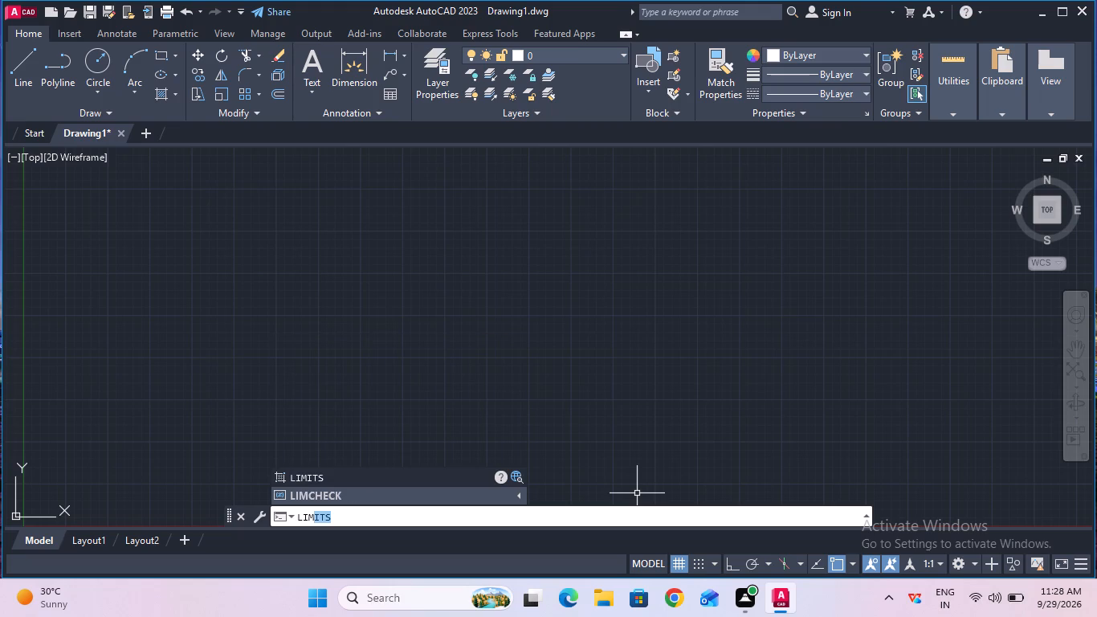
left_click(384, 476)
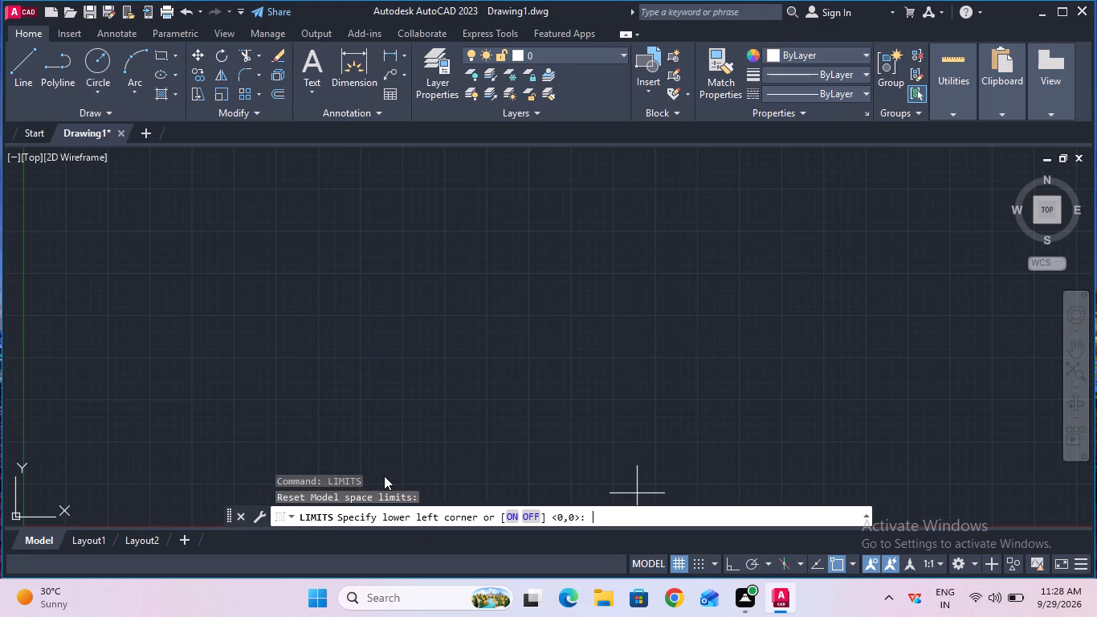
left_click(613, 509)
type("0,0")
key("Return")
type("100,100")
key("Return")
key("z")
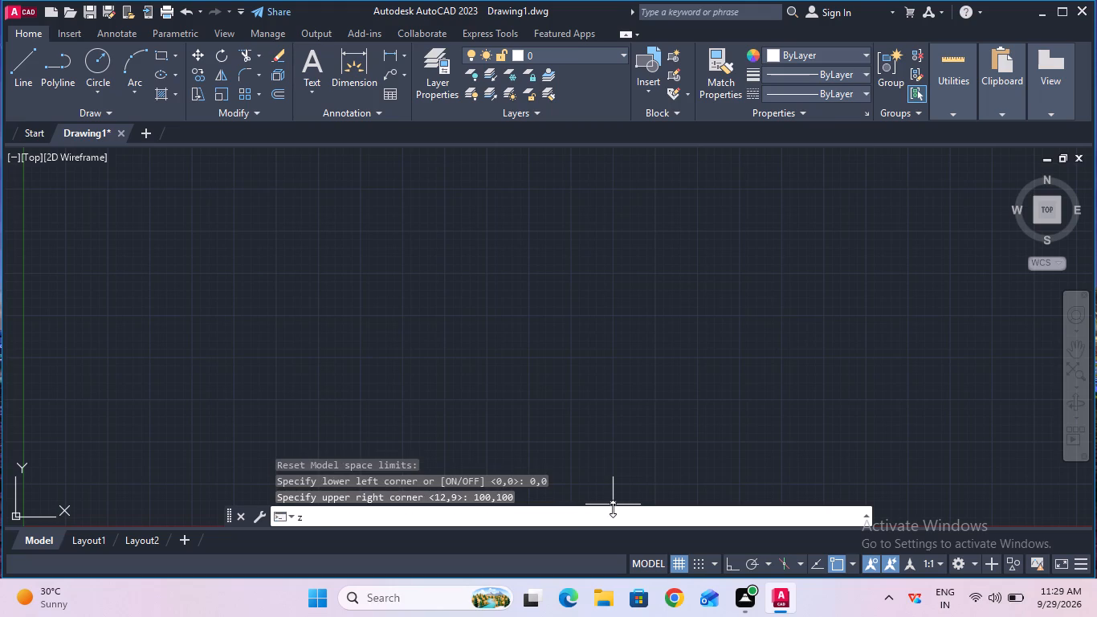
key("Return")
key("a")
key("Return")
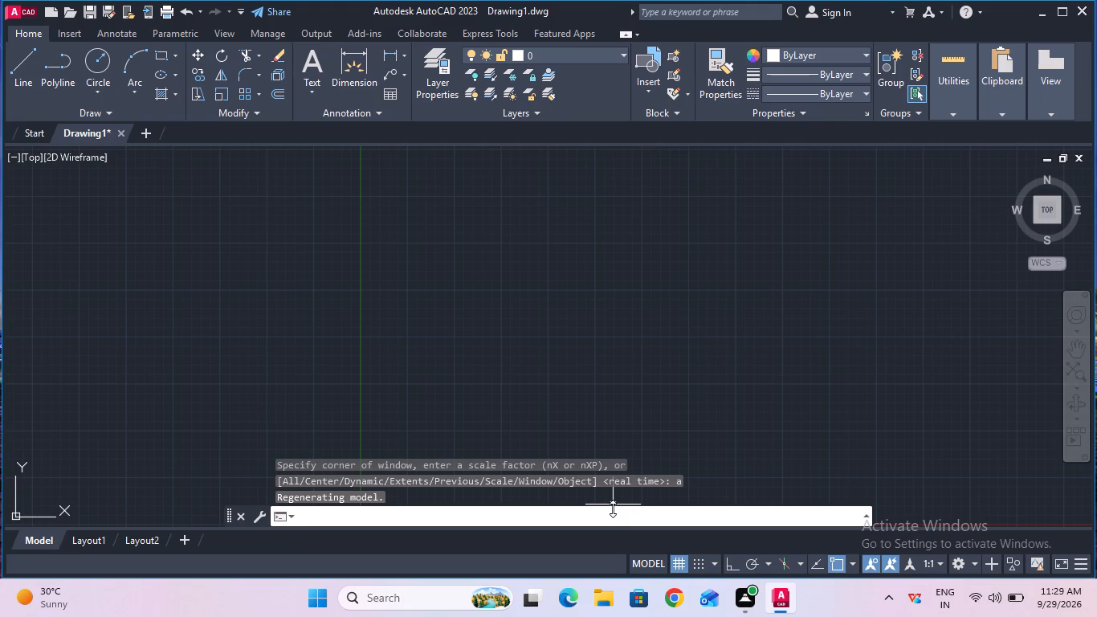
Turn on Ortho mode.
key("F8")
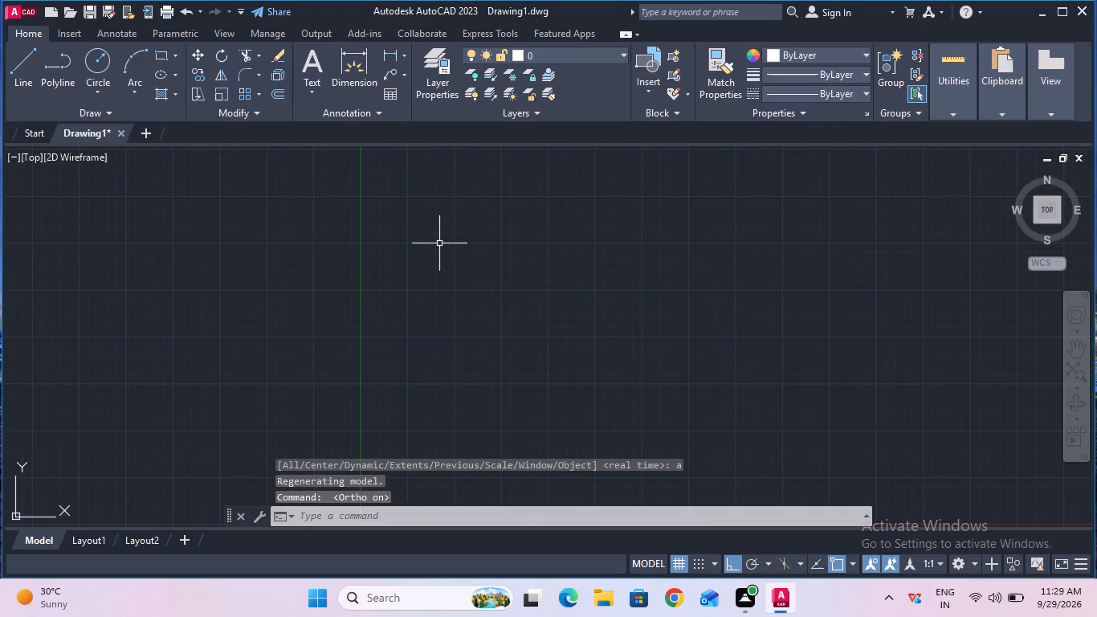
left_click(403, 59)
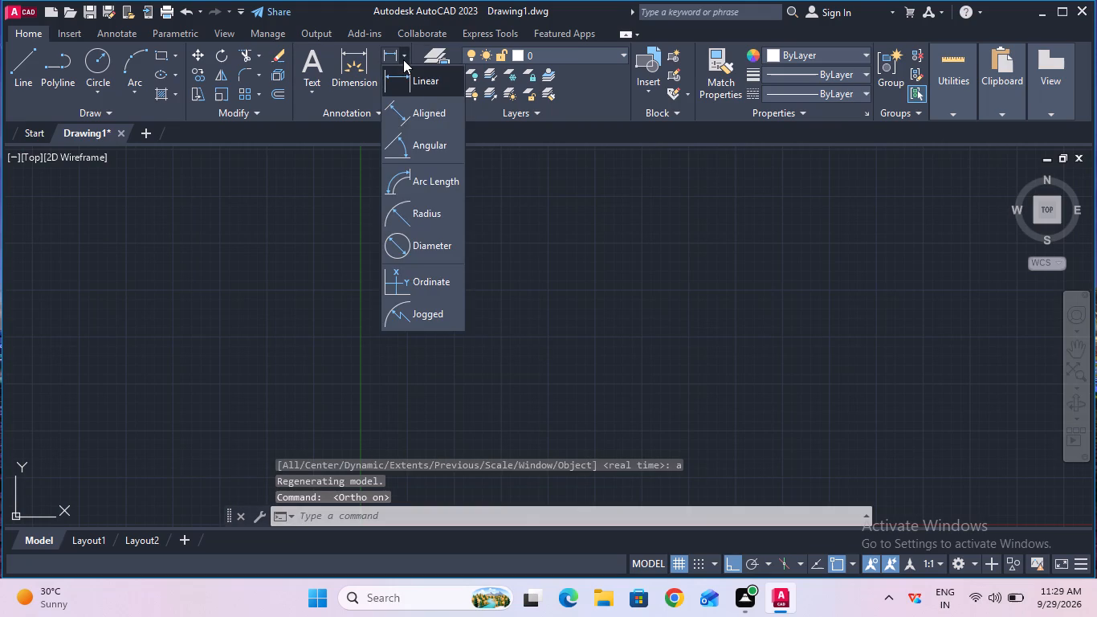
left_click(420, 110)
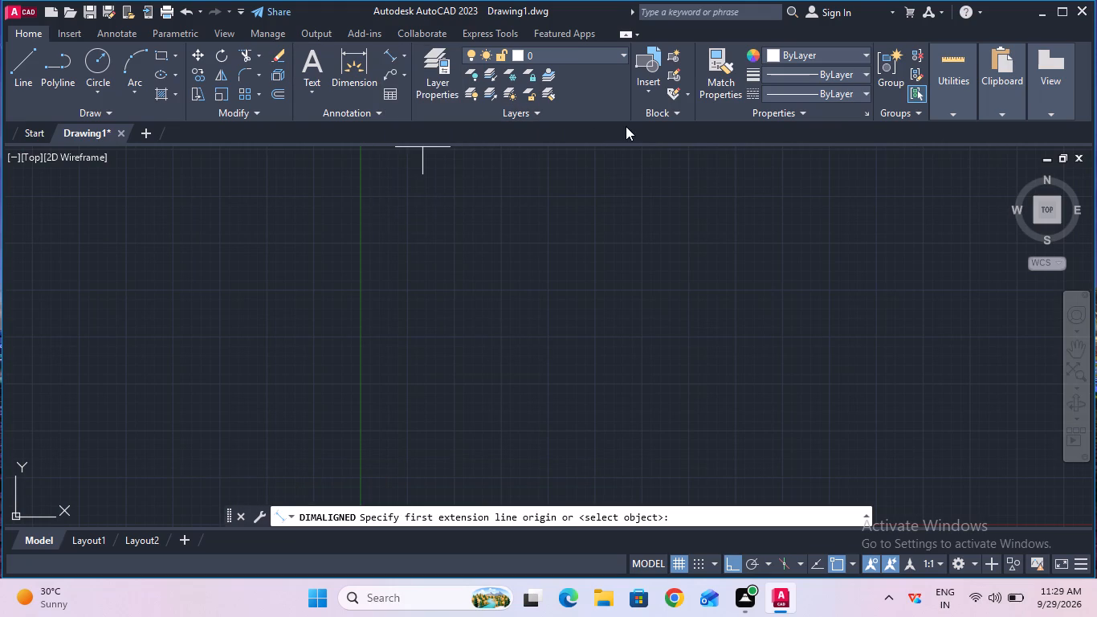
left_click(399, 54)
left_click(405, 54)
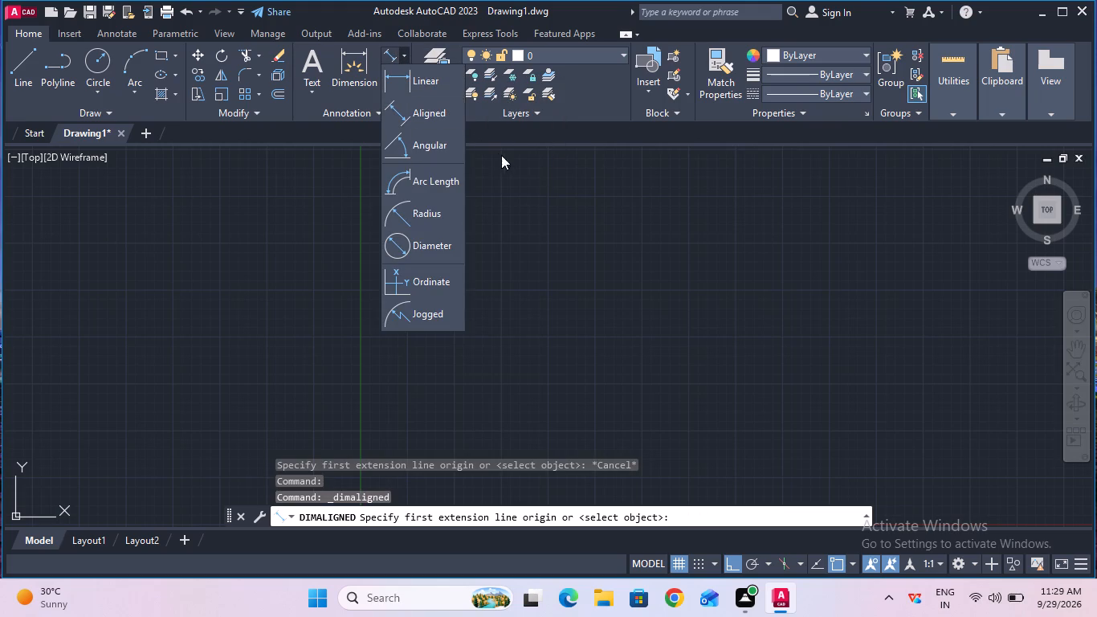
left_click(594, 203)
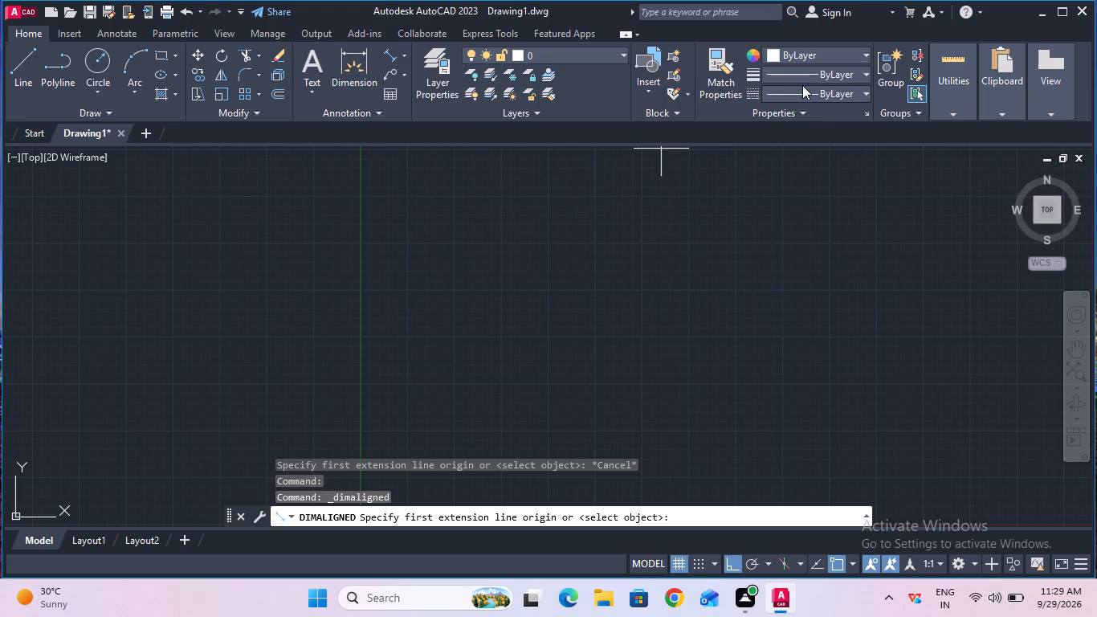
Load the CENTER linetype from acad.lin into the drawing.
left_click(801, 91)
left_click(803, 165)
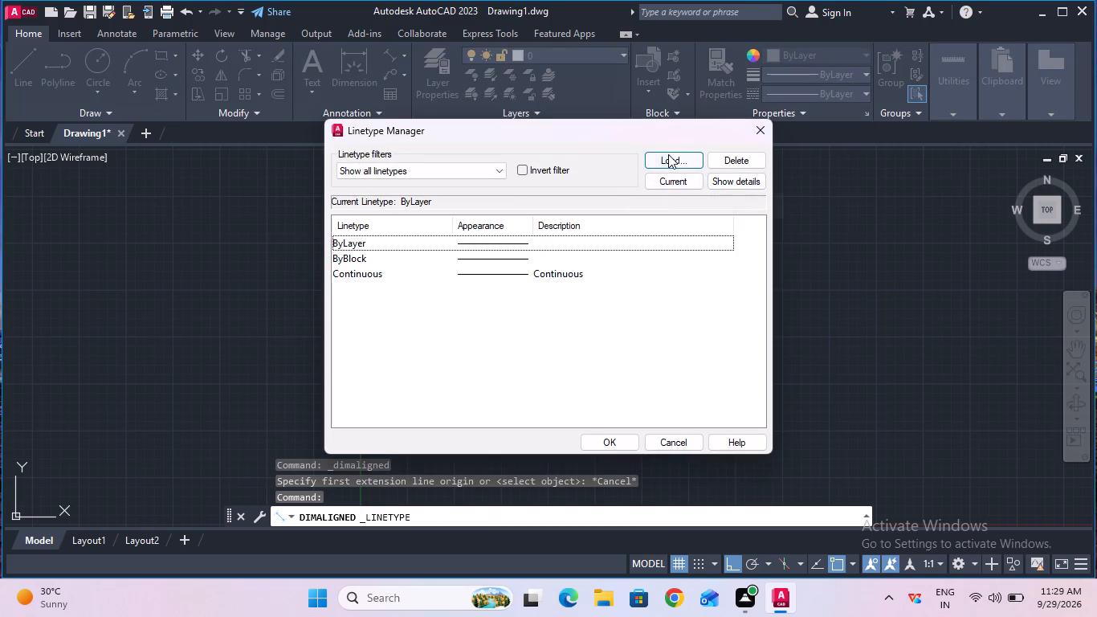
left_click(670, 151)
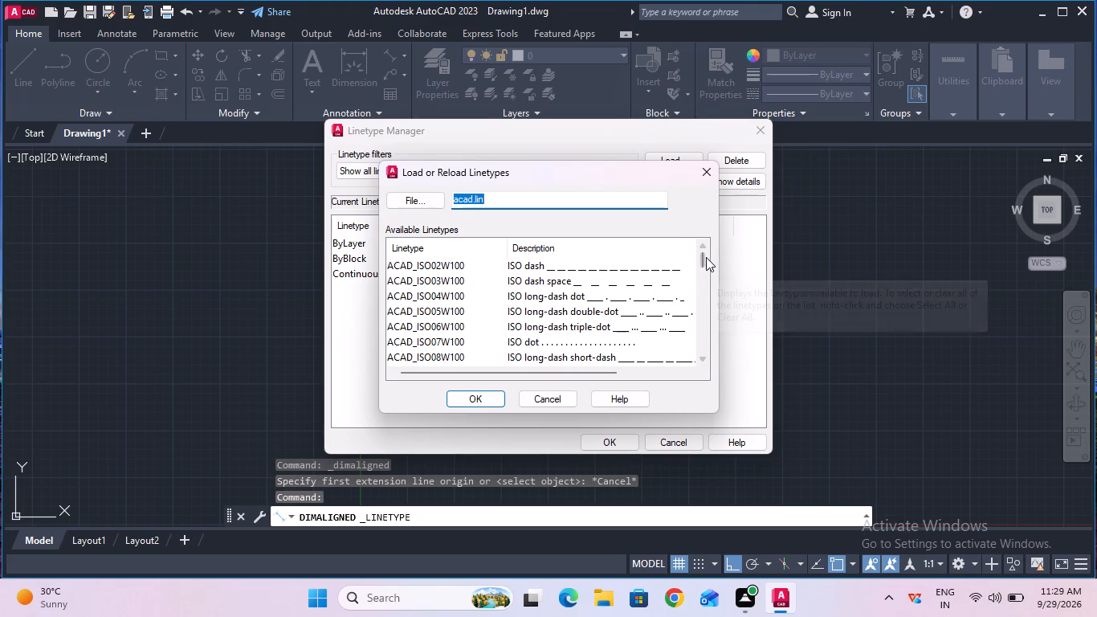
left_click_drag(703, 257, 705, 281)
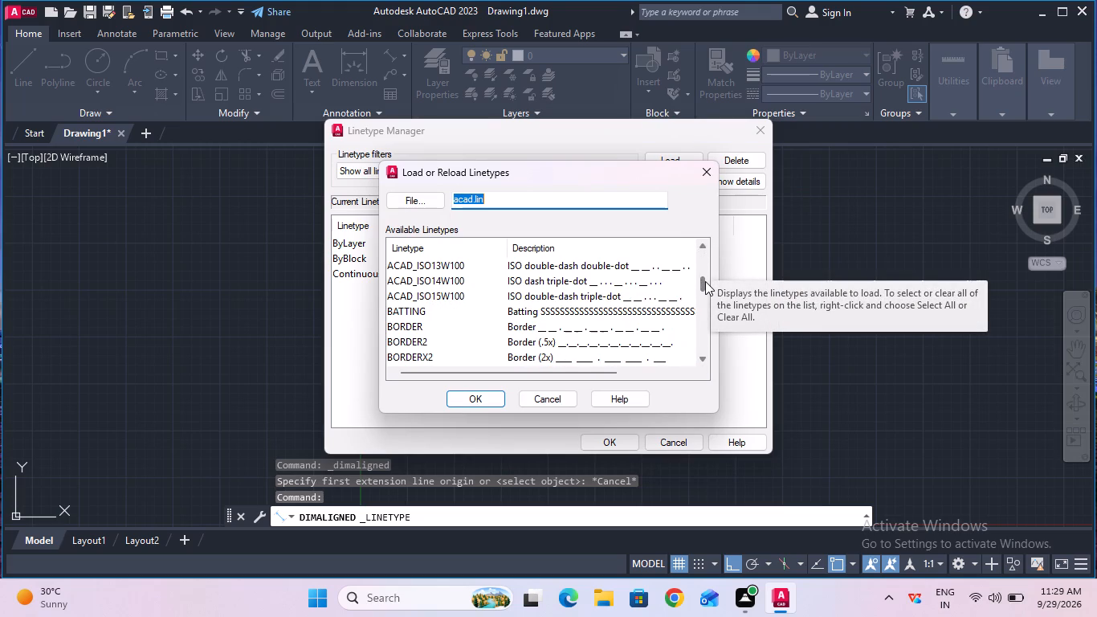
left_click_drag(705, 281, 705, 288)
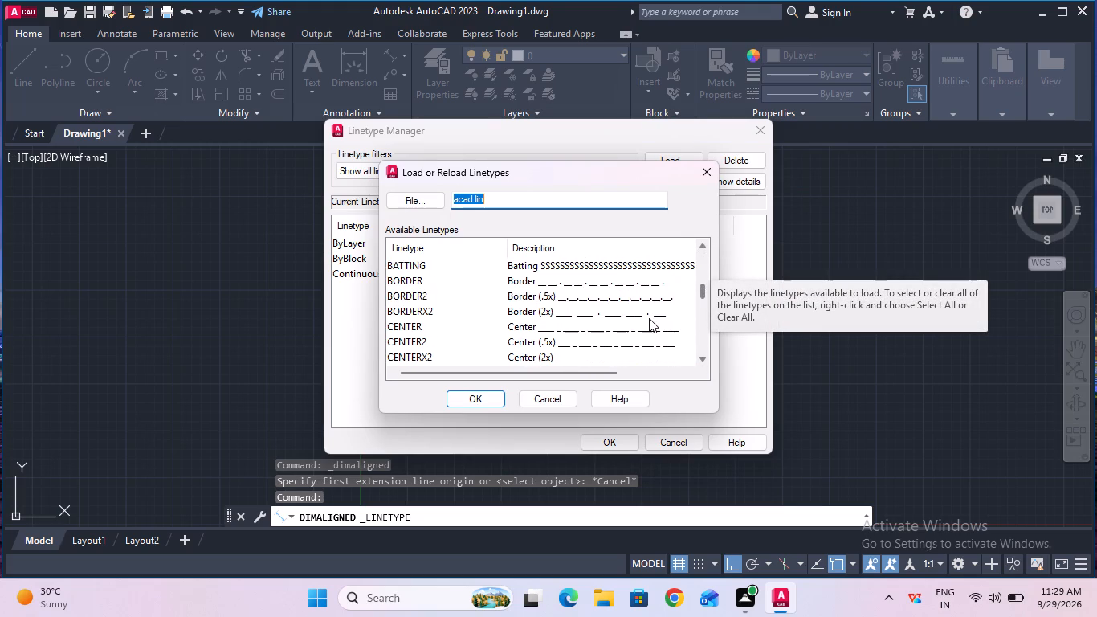
left_click(642, 330)
left_click(487, 389)
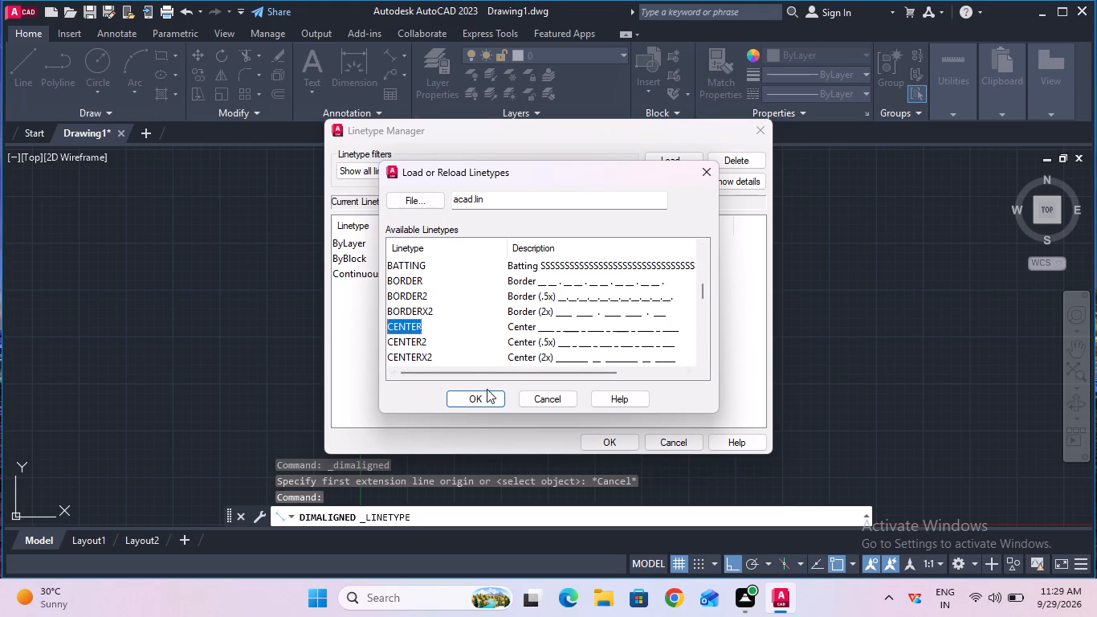
left_click(487, 394)
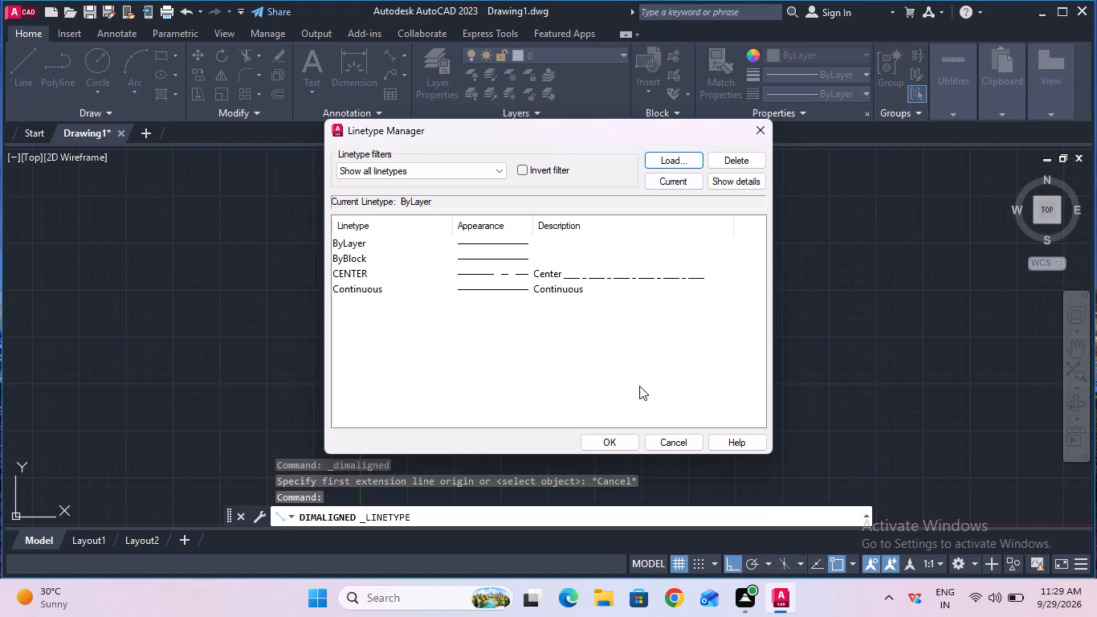
left_click(607, 440)
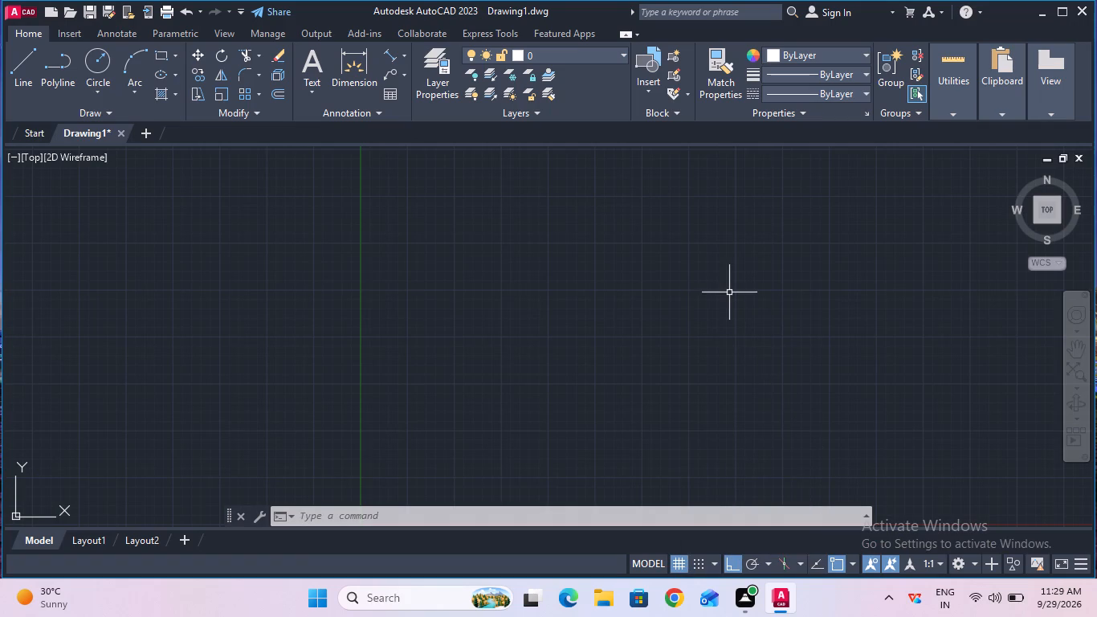
Switch to isometric drafting on the top isoplane.
scroll(729, 292, "down", 1, "ctrl")
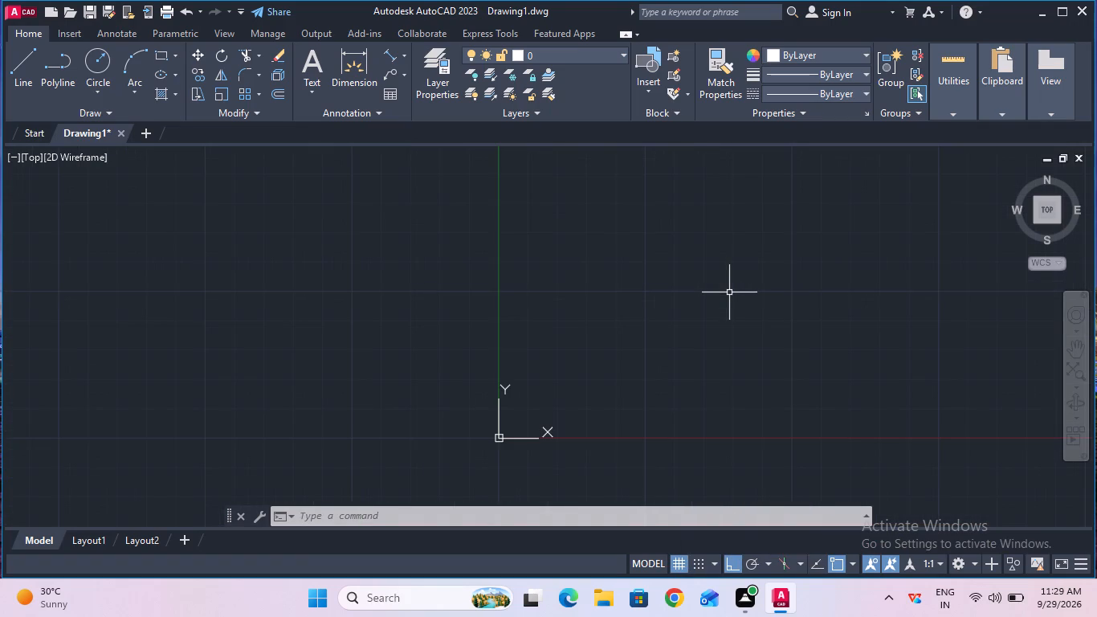
scroll(729, 292, "up", 1, "ctrl")
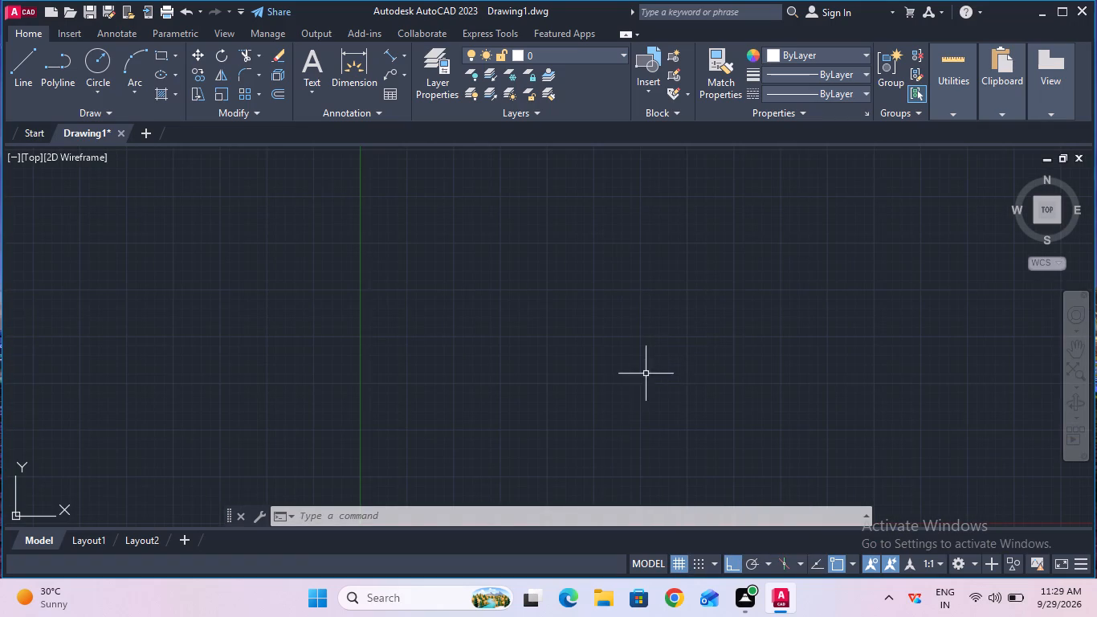
left_click(798, 565)
left_click(797, 523)
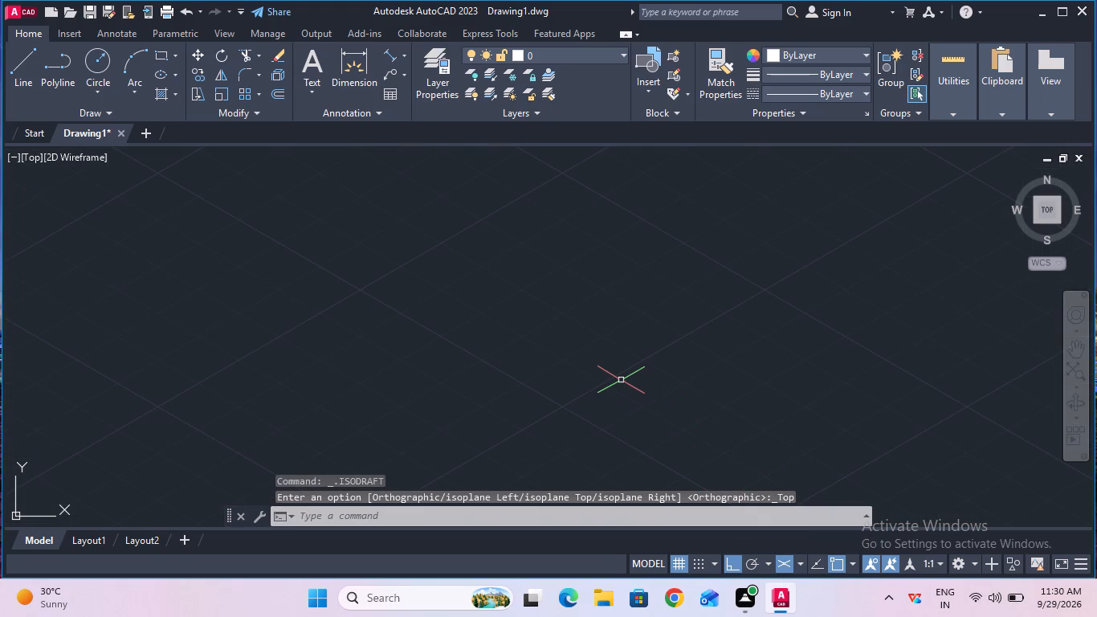
Make CENTER the current linetype and draw a 170 mm line at 330° along the isometric axis.
left_click(764, 93)
left_click(792, 151)
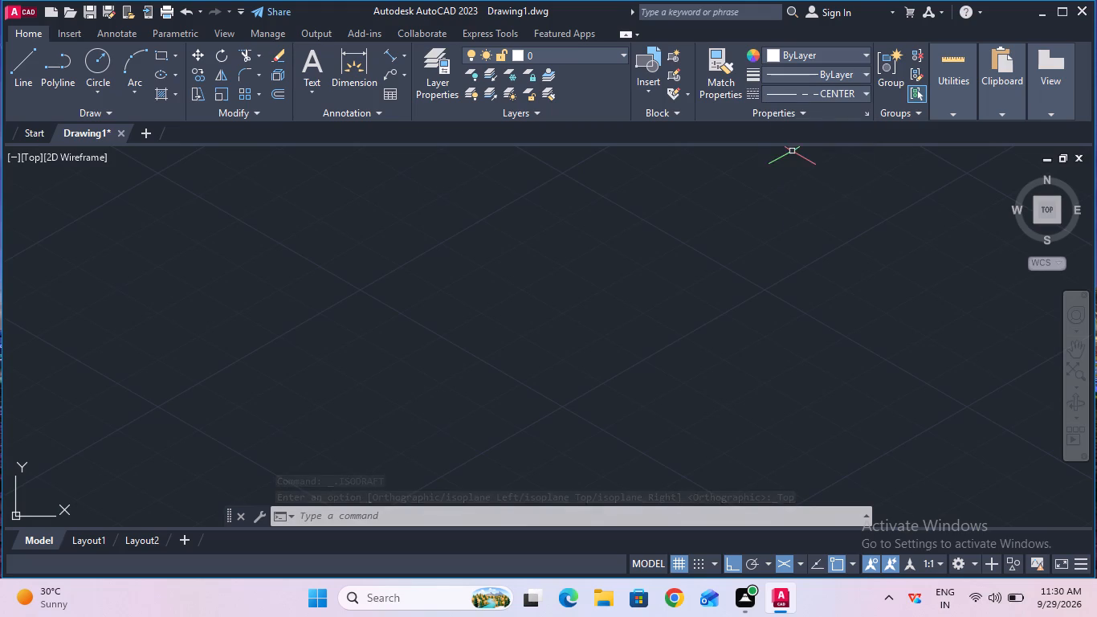
left_click(36, 77)
left_click(318, 217)
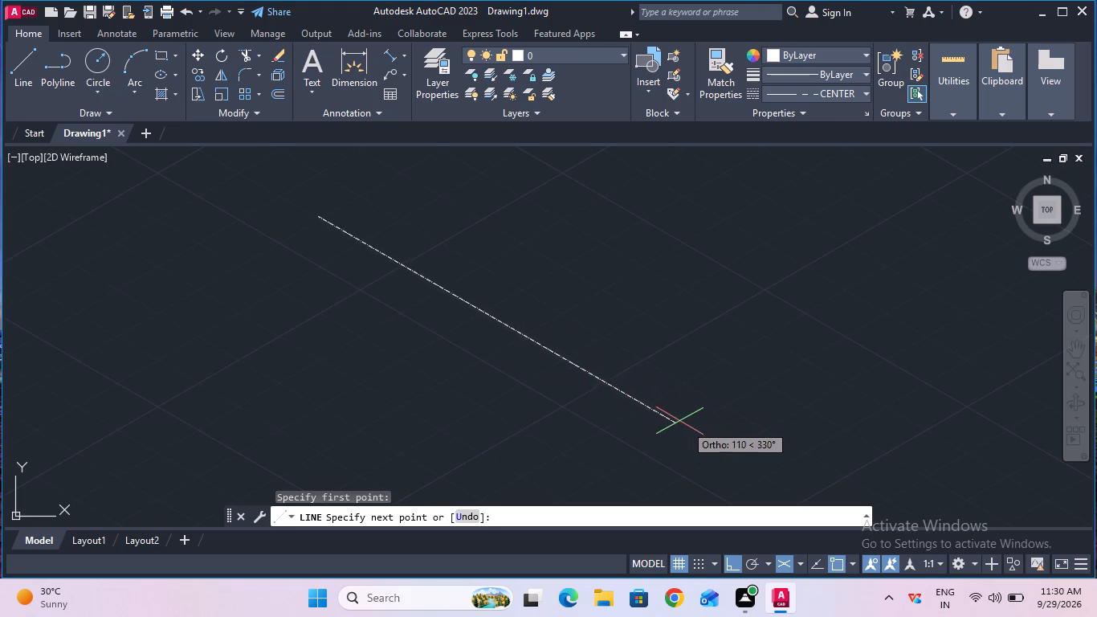
key("1")
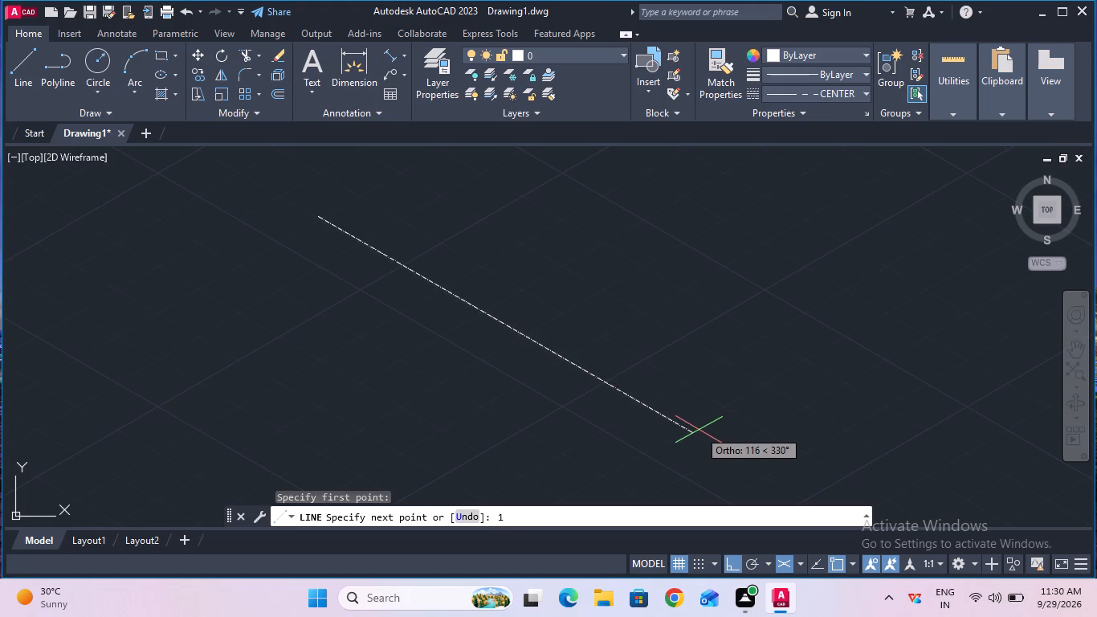
type("70")
key("Return")
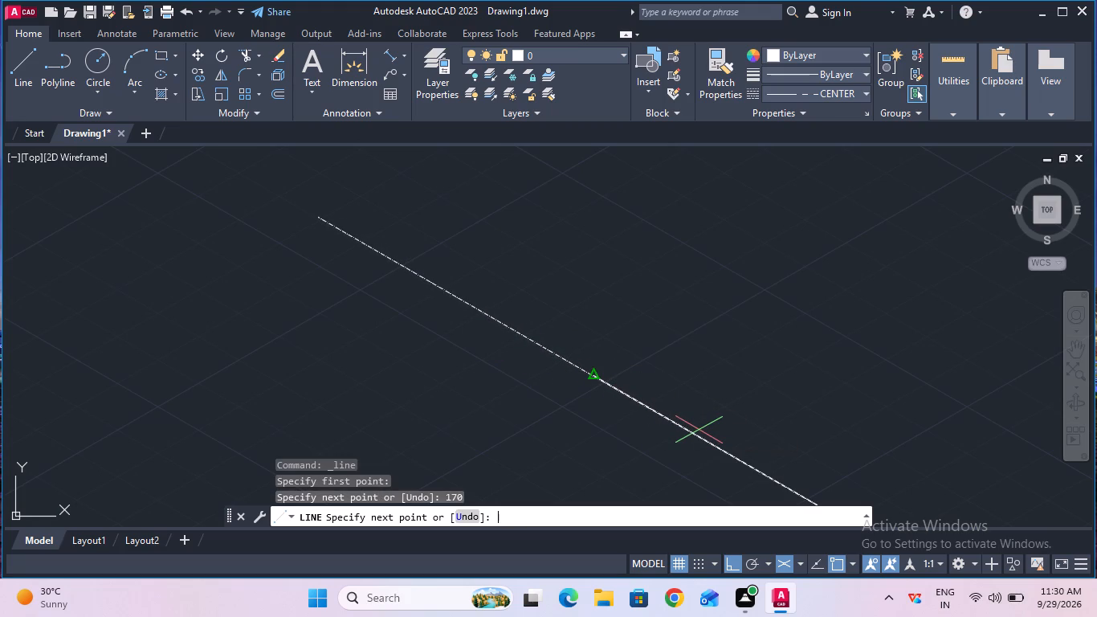
scroll(699, 430, "down", 2, "ctrl")
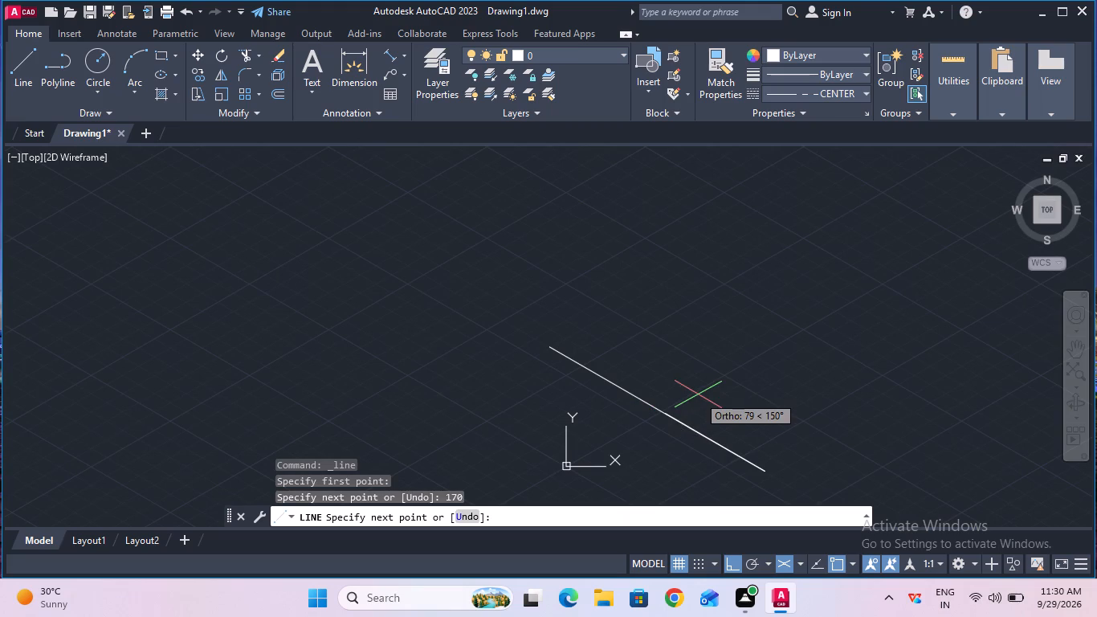
key("Escape")
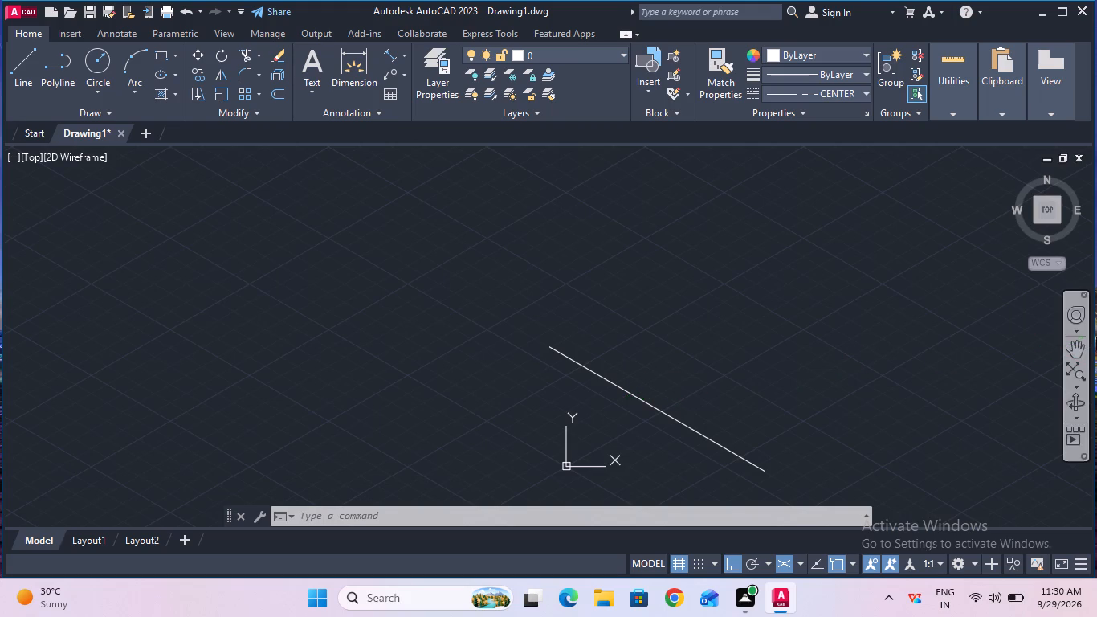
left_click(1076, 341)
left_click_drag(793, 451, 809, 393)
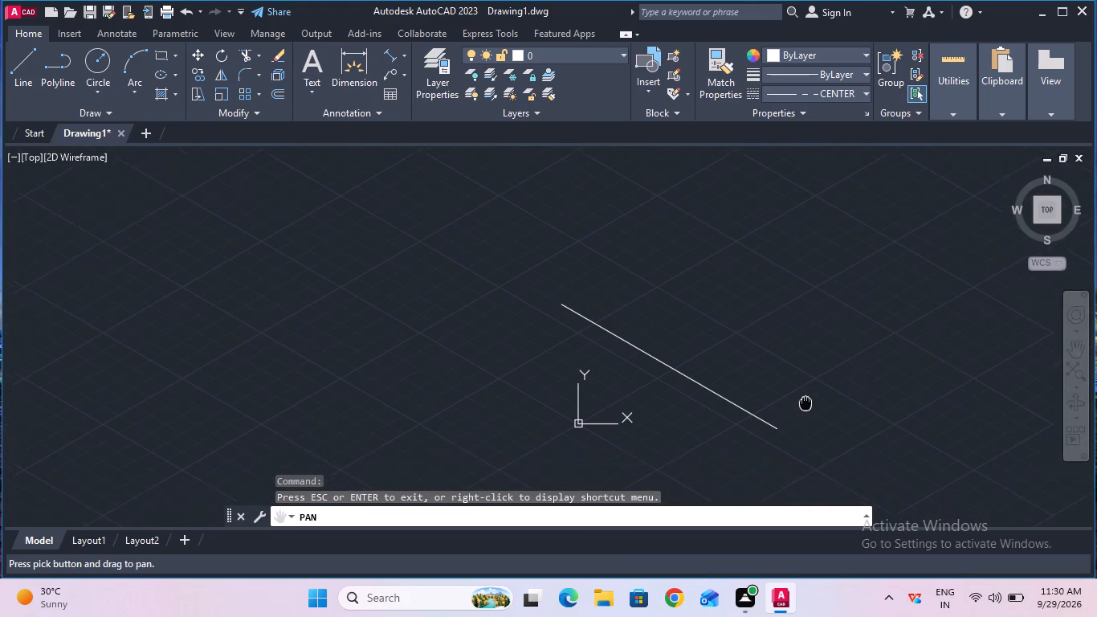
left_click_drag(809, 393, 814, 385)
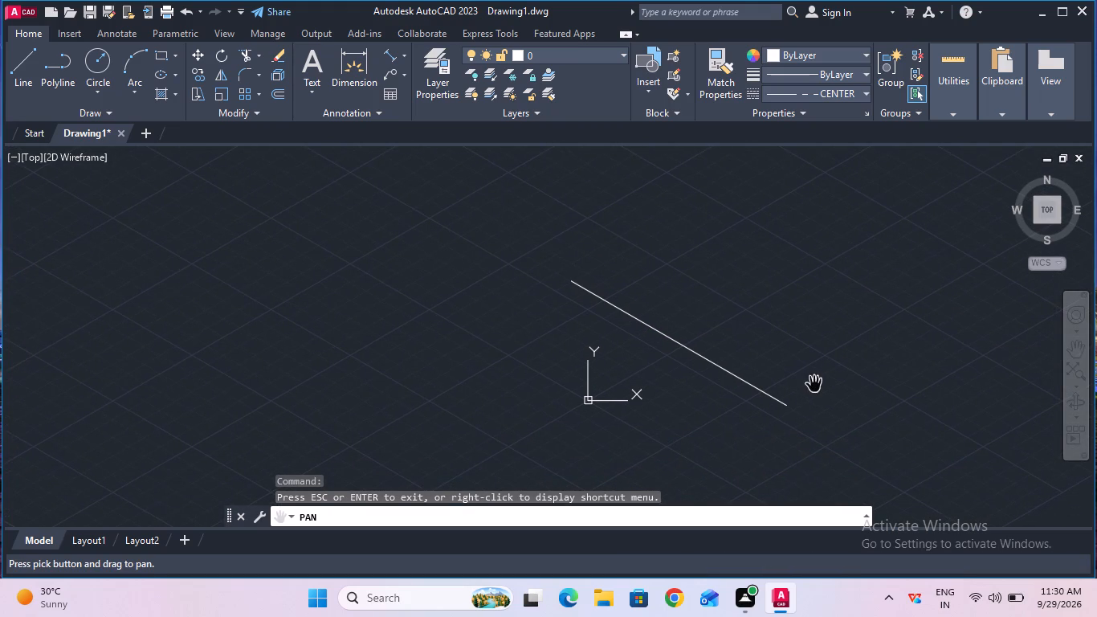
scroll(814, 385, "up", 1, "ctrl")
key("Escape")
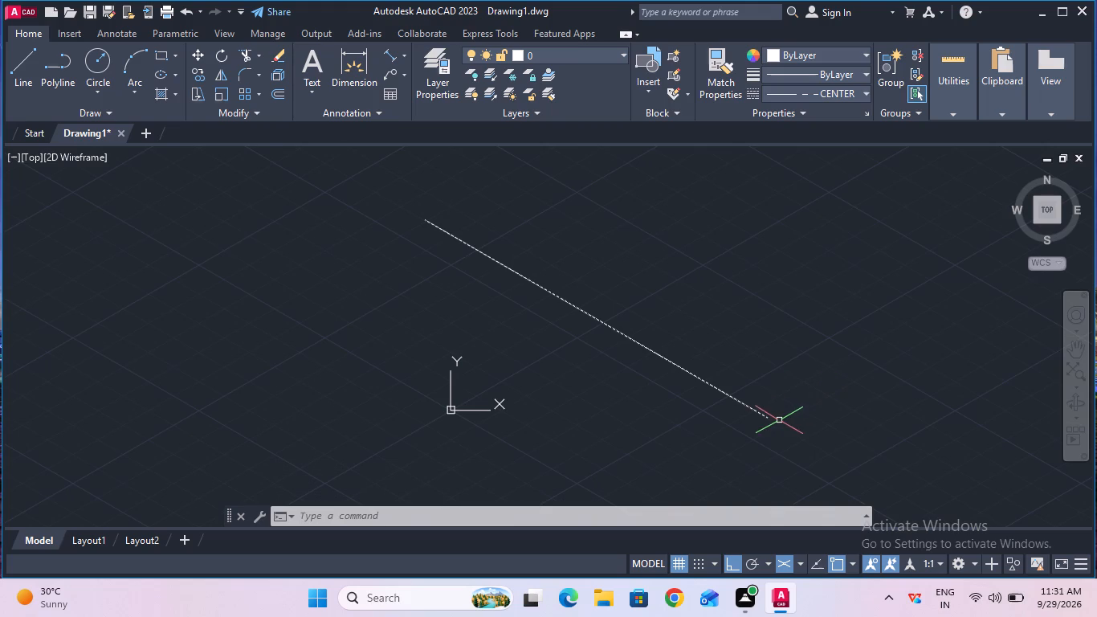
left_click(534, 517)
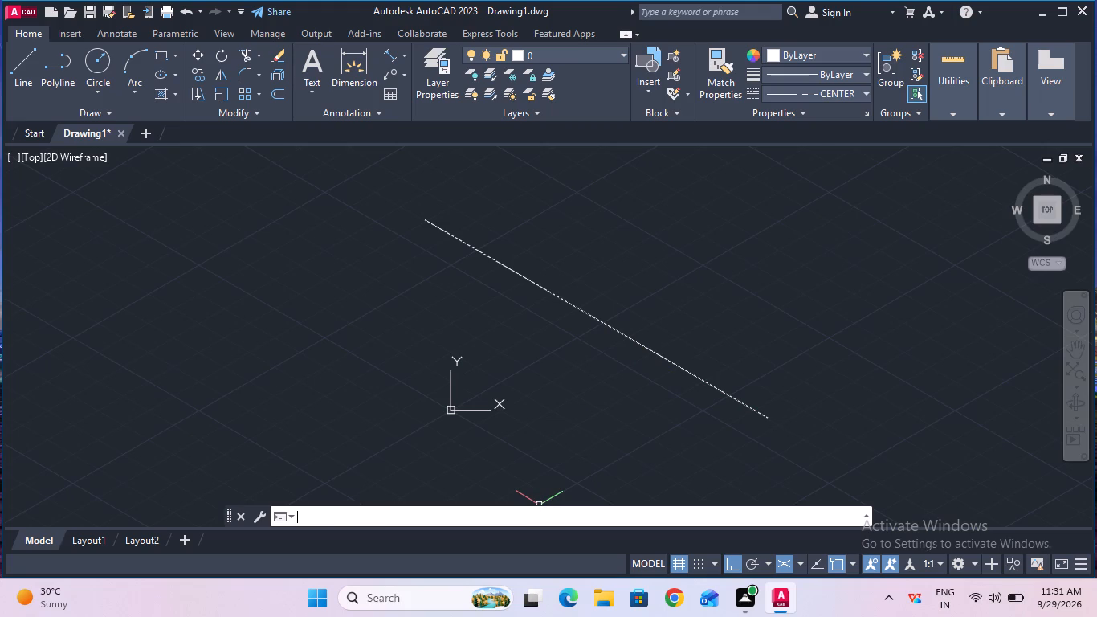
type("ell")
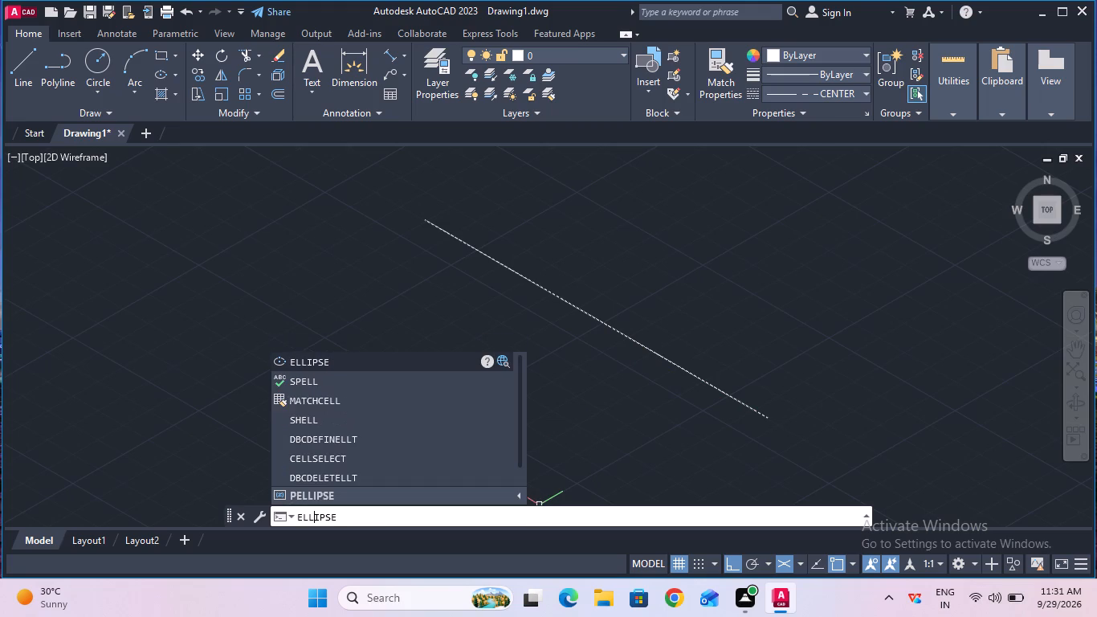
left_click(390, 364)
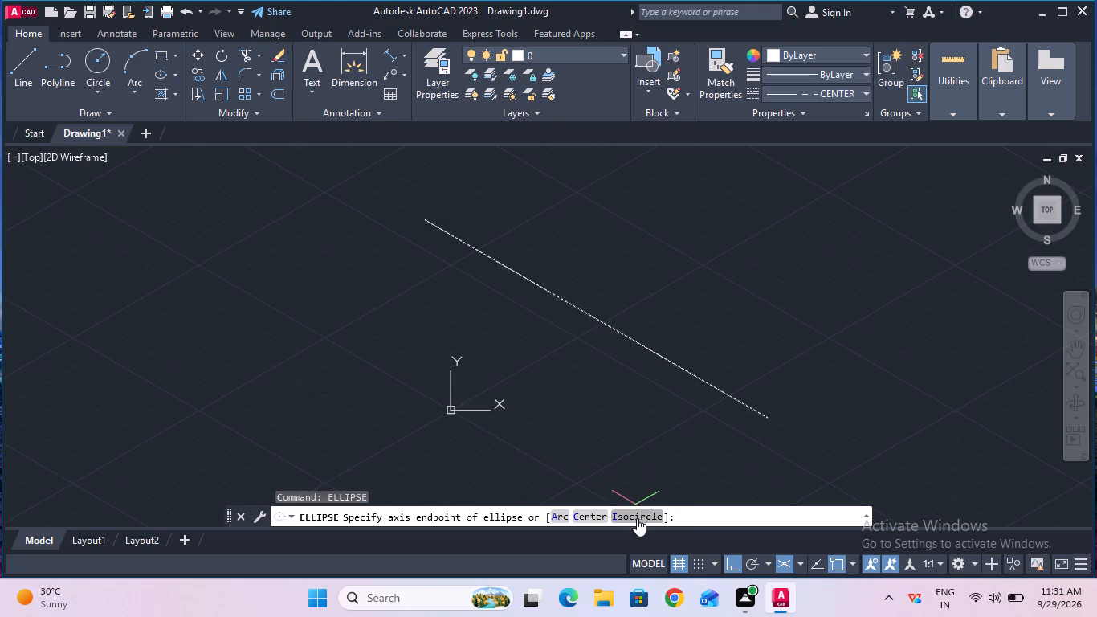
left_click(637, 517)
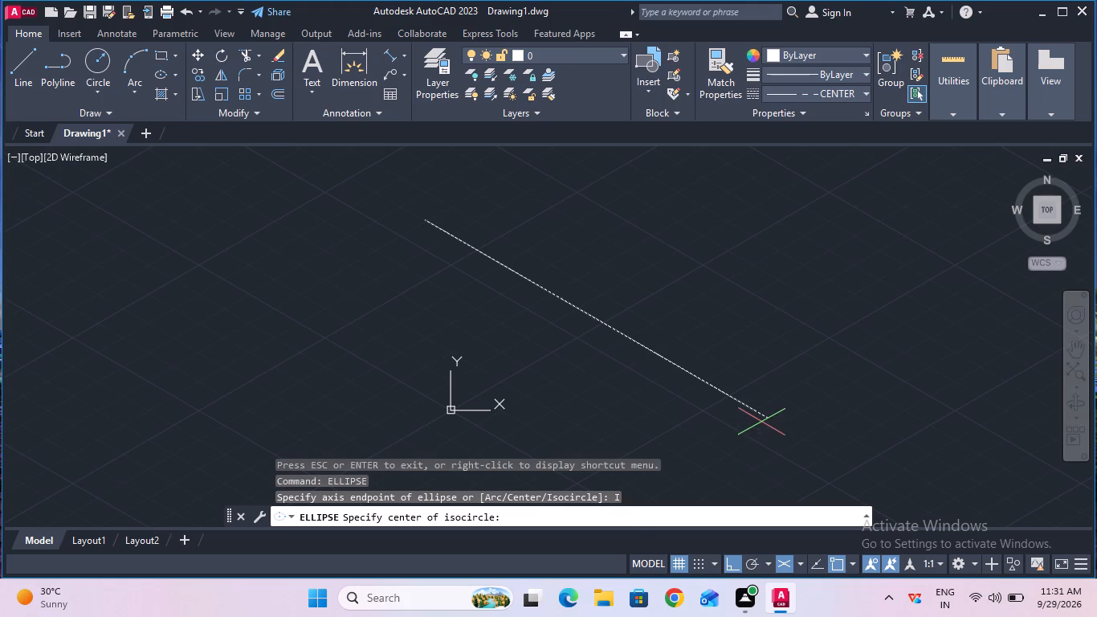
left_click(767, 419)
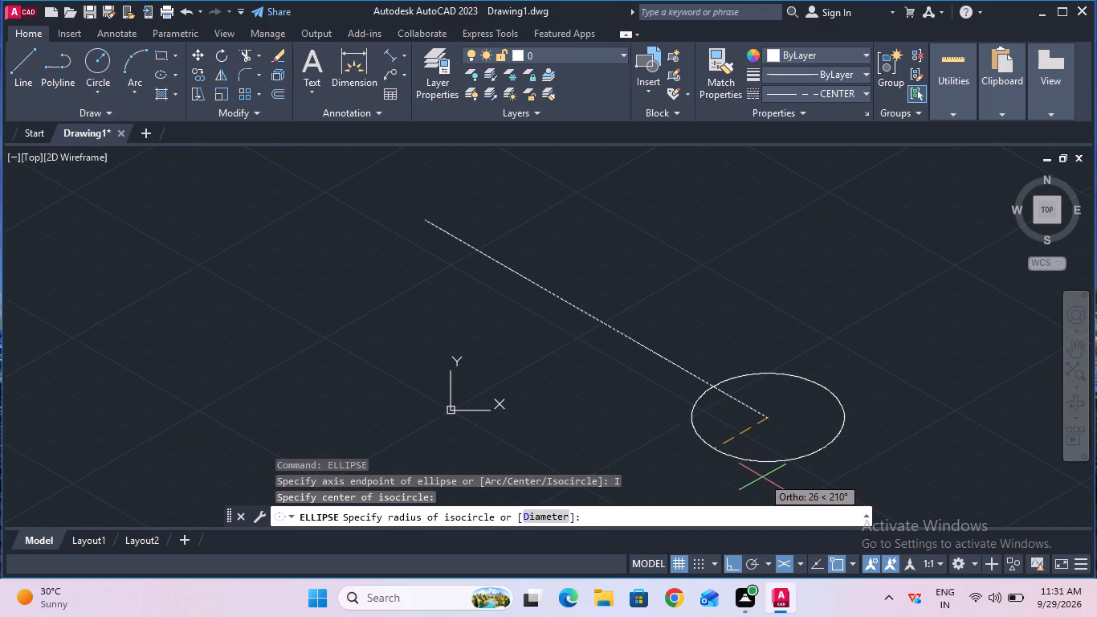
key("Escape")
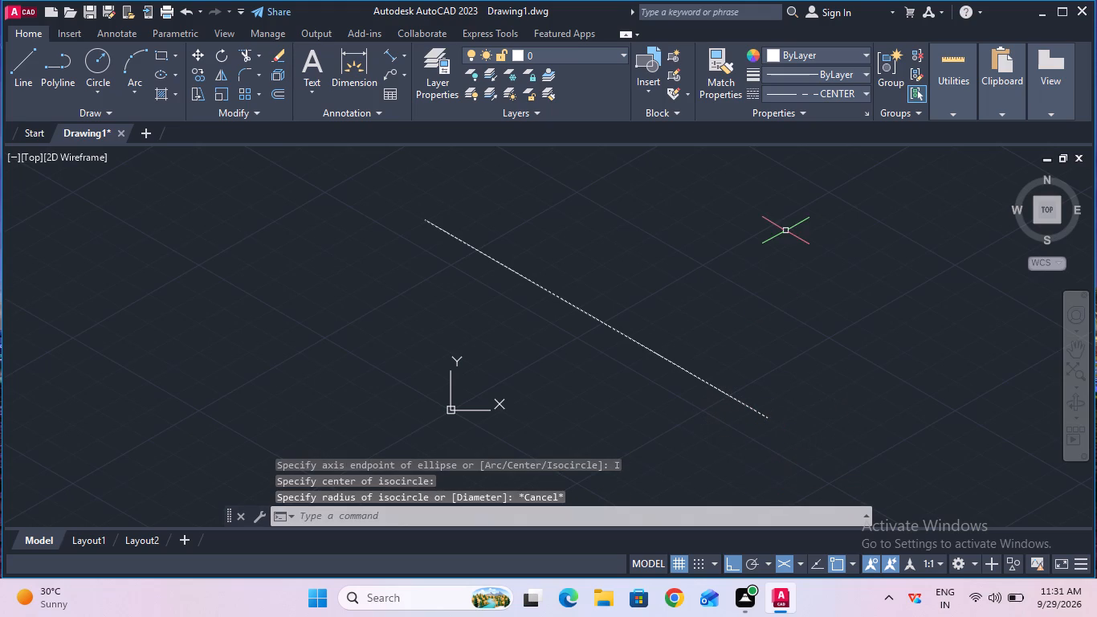
Set the current linetype to ByBlock.
double_click(803, 96)
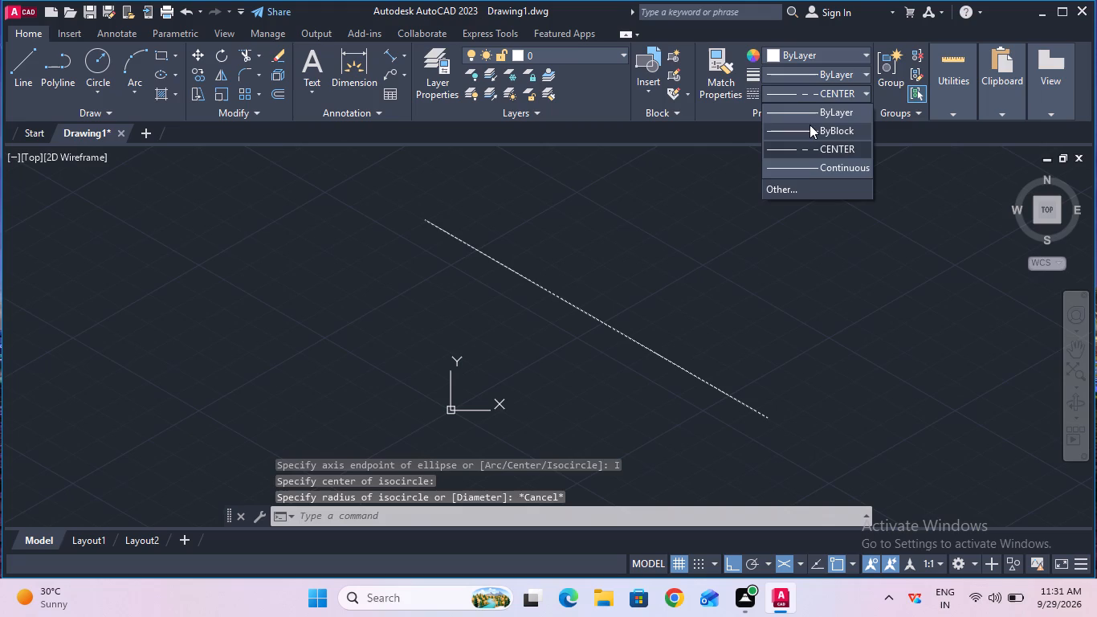
left_click(809, 126)
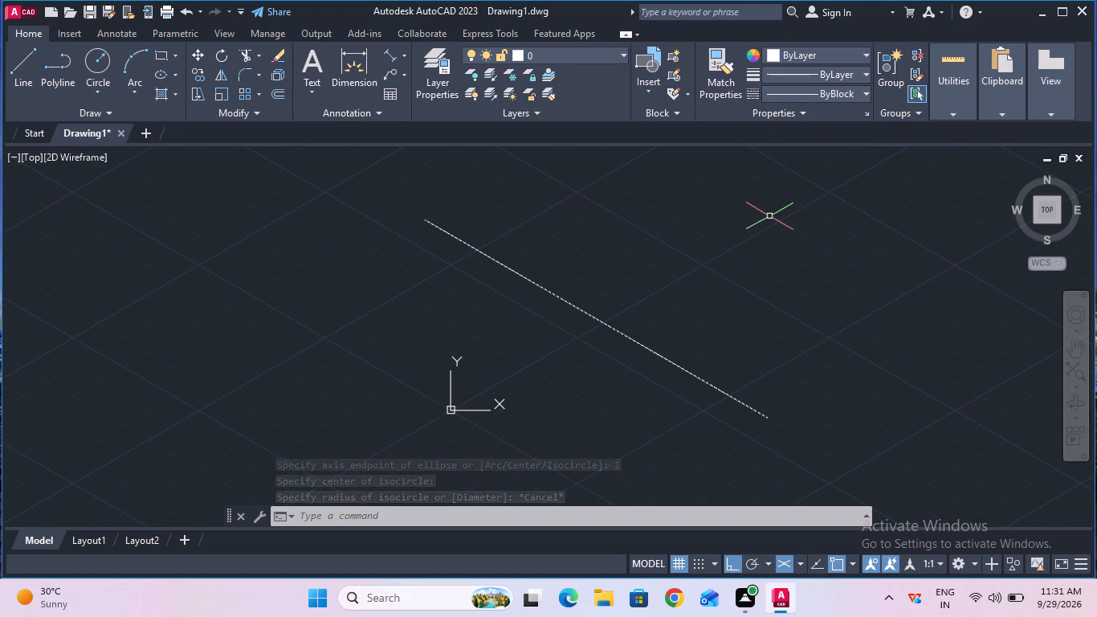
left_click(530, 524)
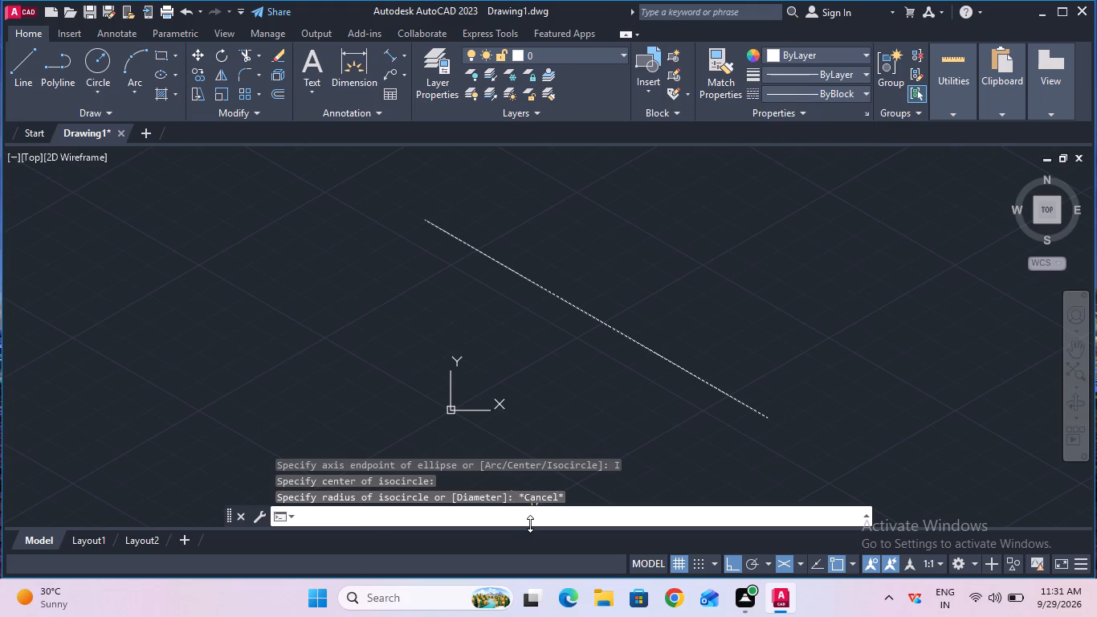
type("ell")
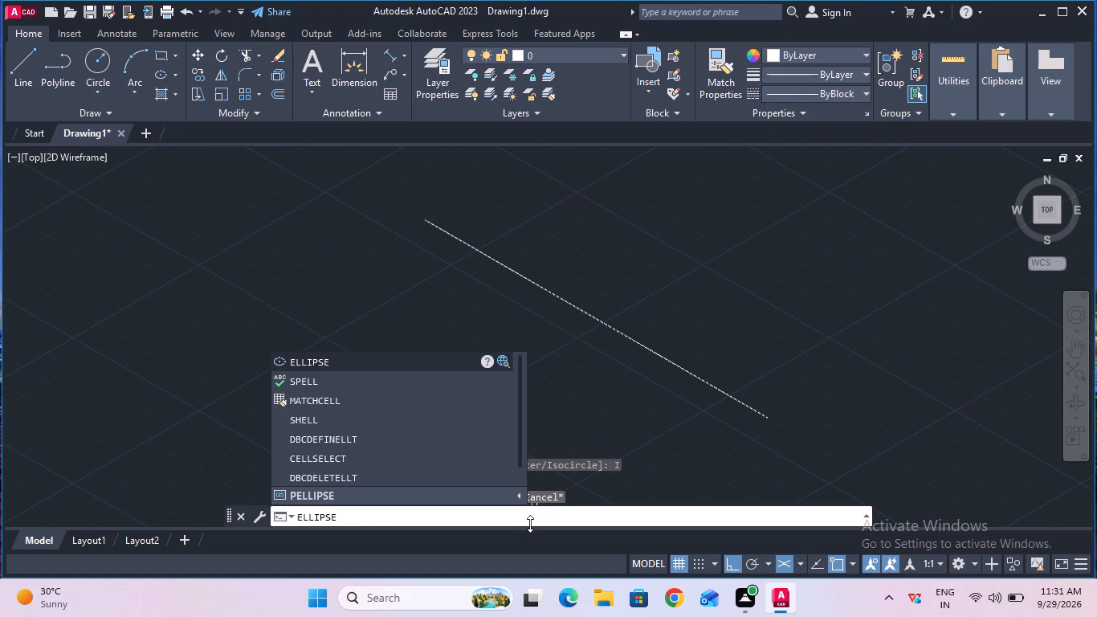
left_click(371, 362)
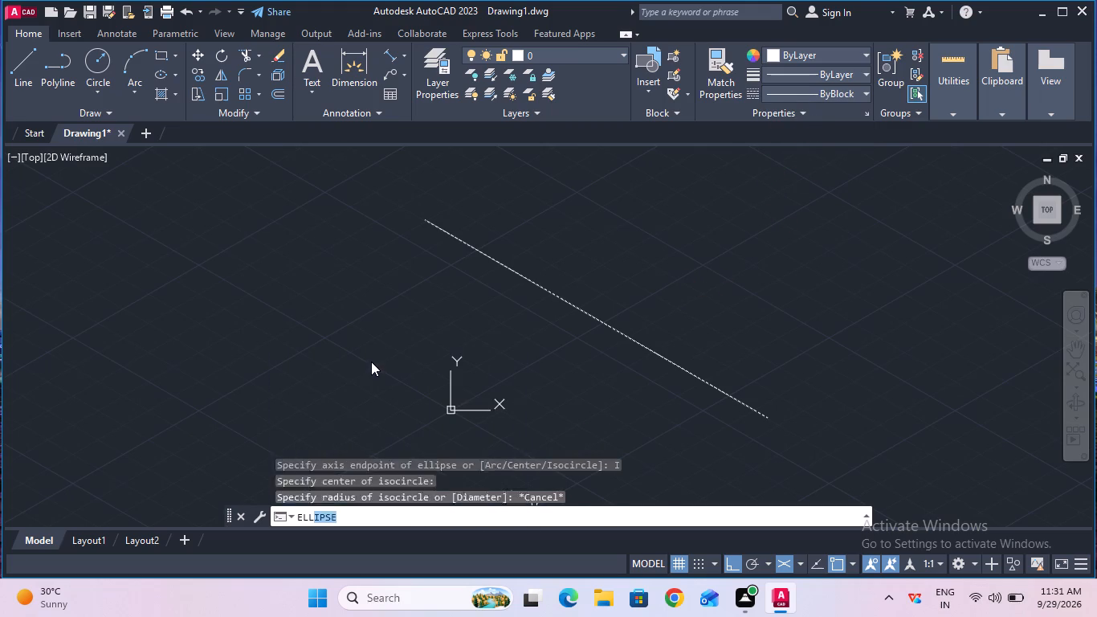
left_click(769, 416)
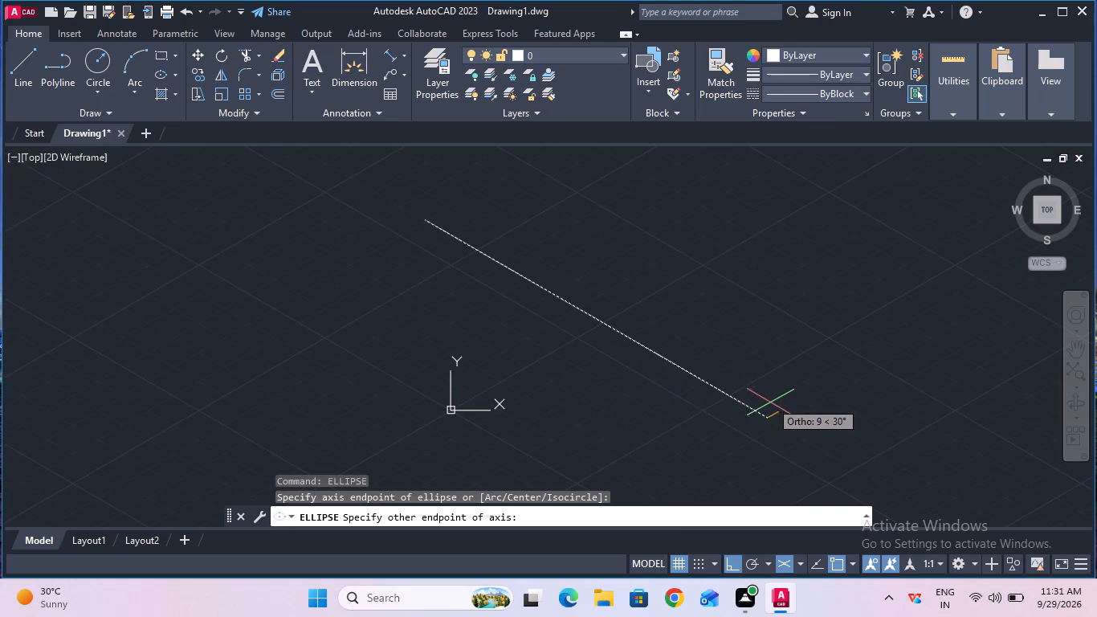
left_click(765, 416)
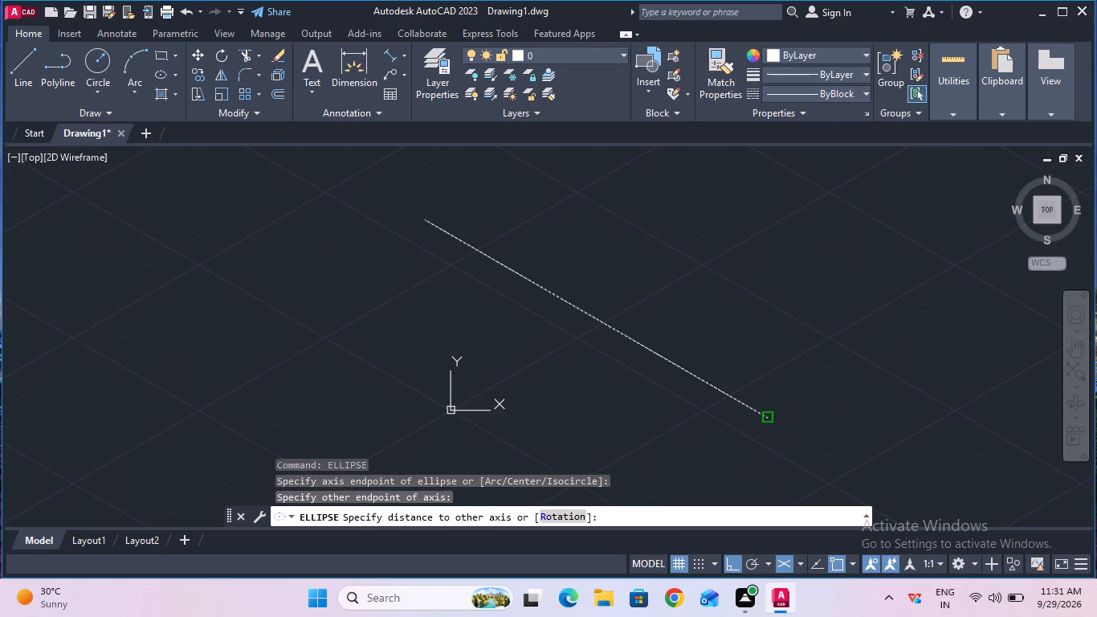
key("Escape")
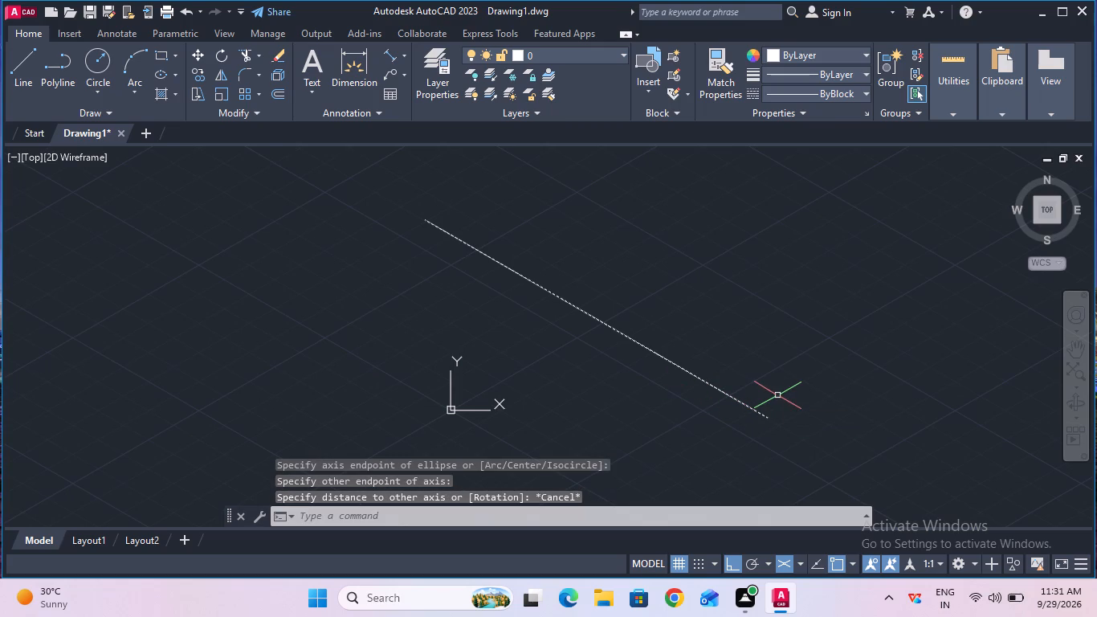
Draw an isocircle of radius 6 mm on the right isoplane, centered on the lower end of the 170 mm center line.
type("ell")
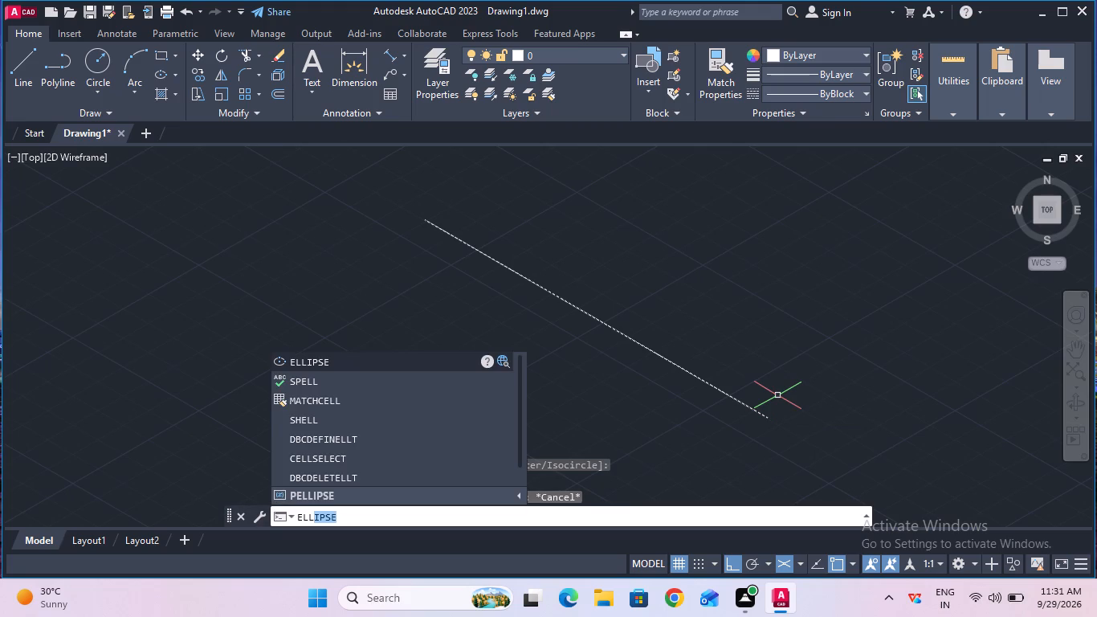
left_click(423, 368)
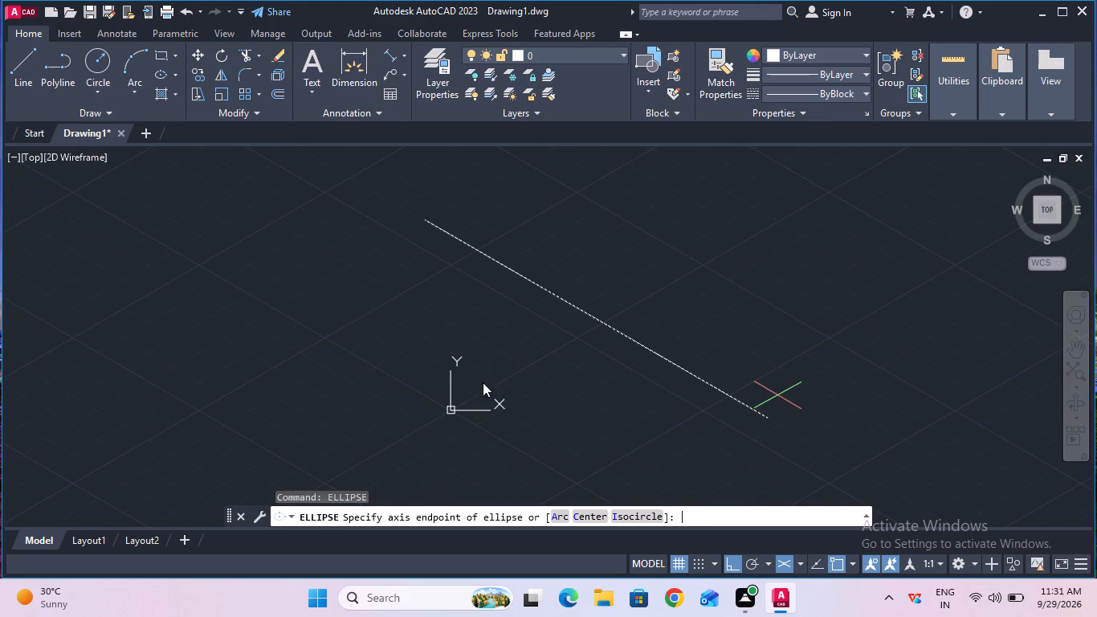
left_click(623, 513)
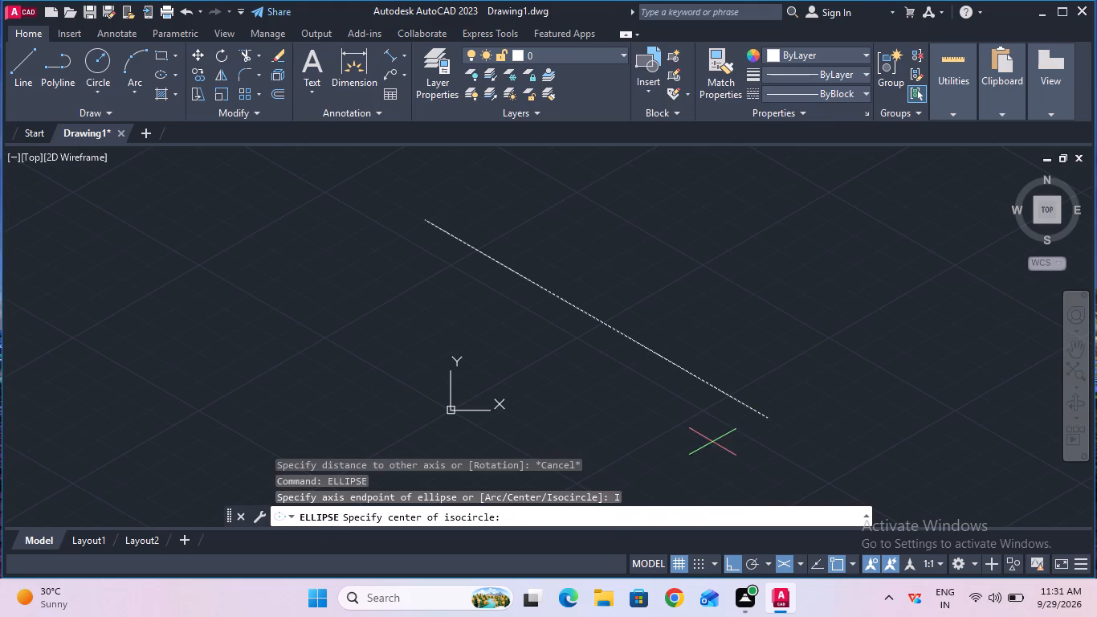
left_click(767, 419)
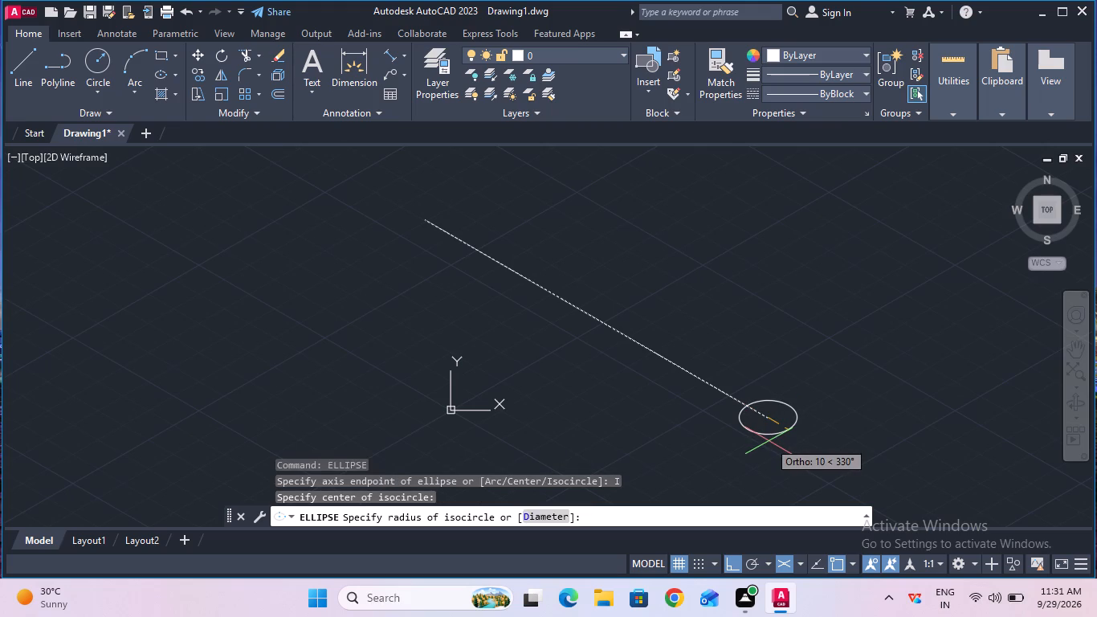
key("F5")
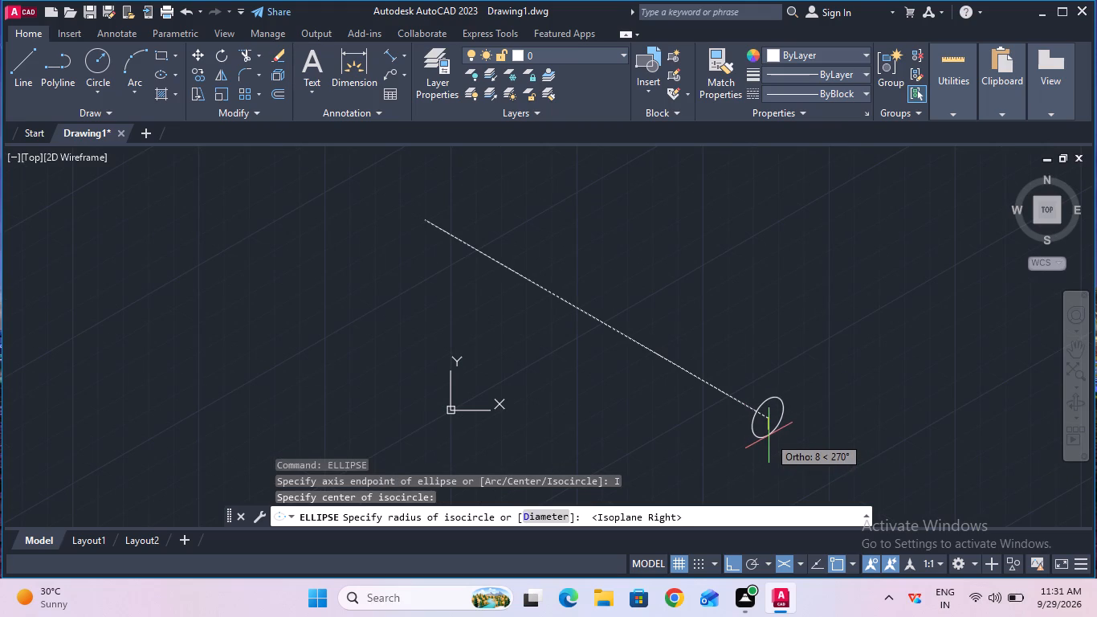
key("6")
key("Return")
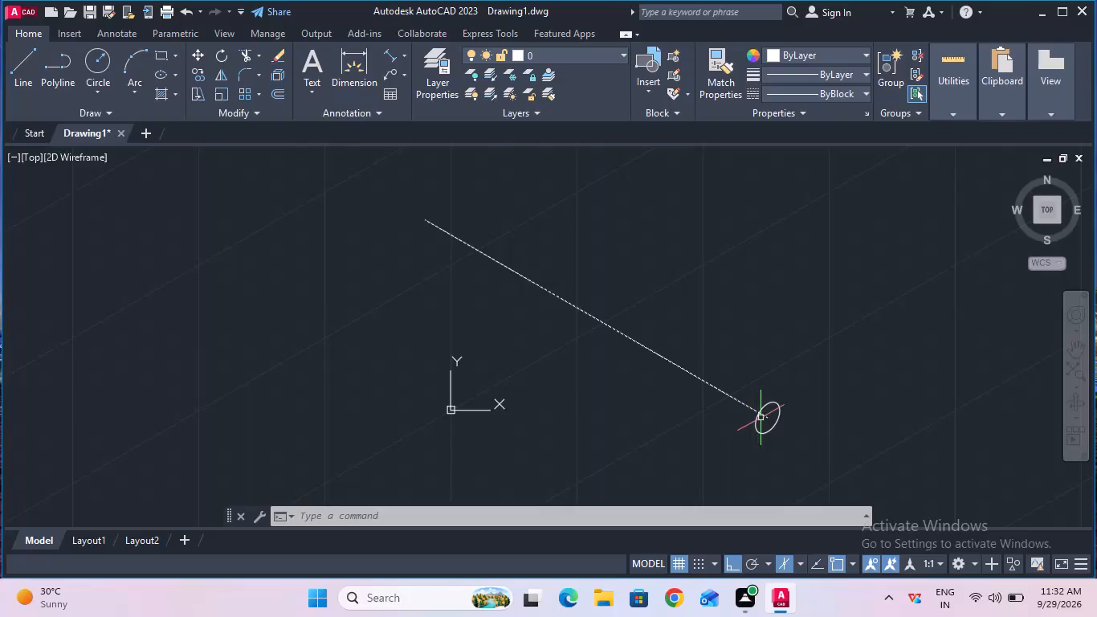
Make CENTER the current linetype.
scroll(761, 418, "up", 2, "ctrl")
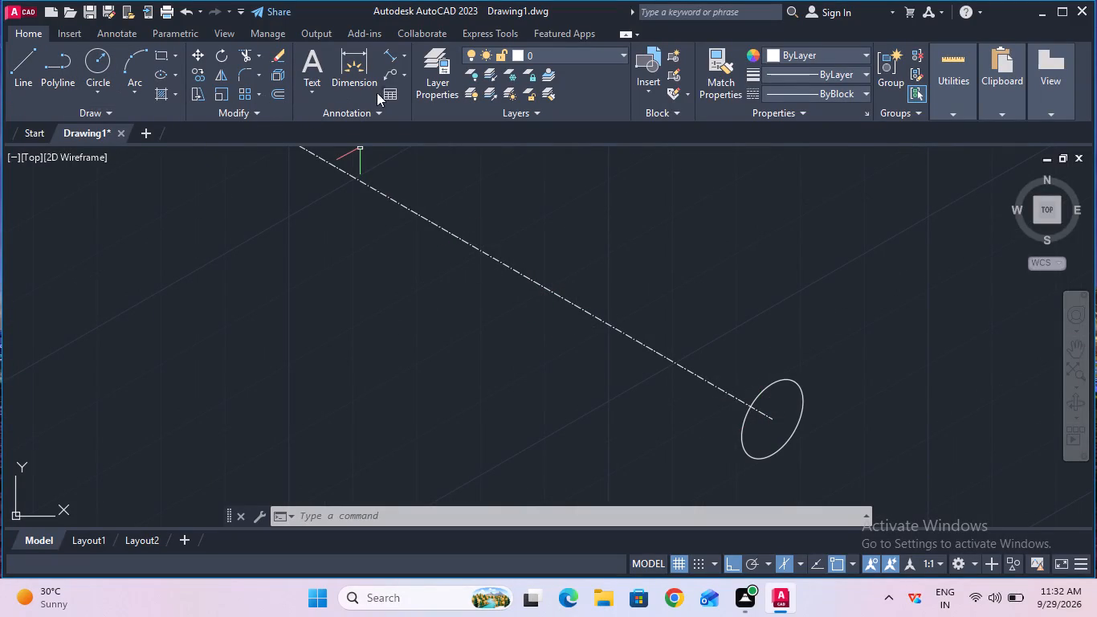
left_click(826, 100)
left_click(836, 149)
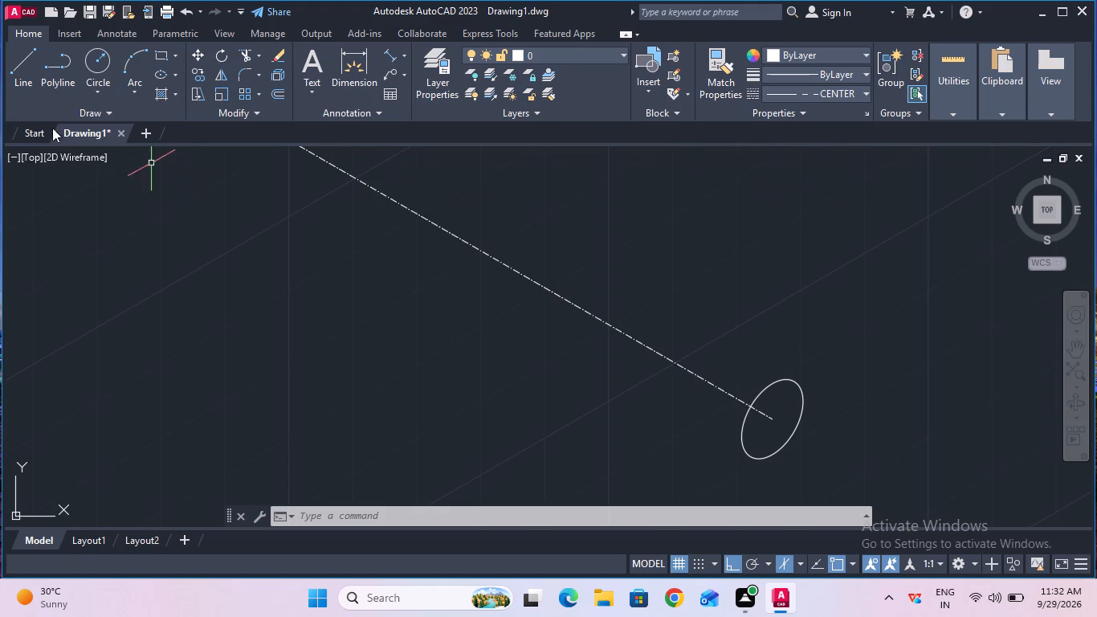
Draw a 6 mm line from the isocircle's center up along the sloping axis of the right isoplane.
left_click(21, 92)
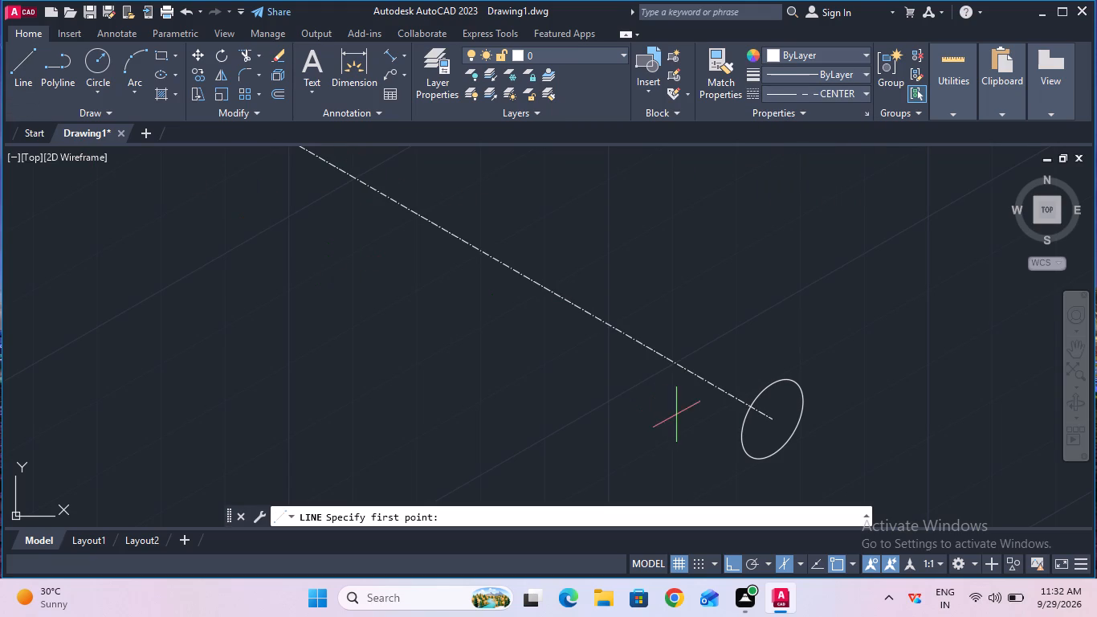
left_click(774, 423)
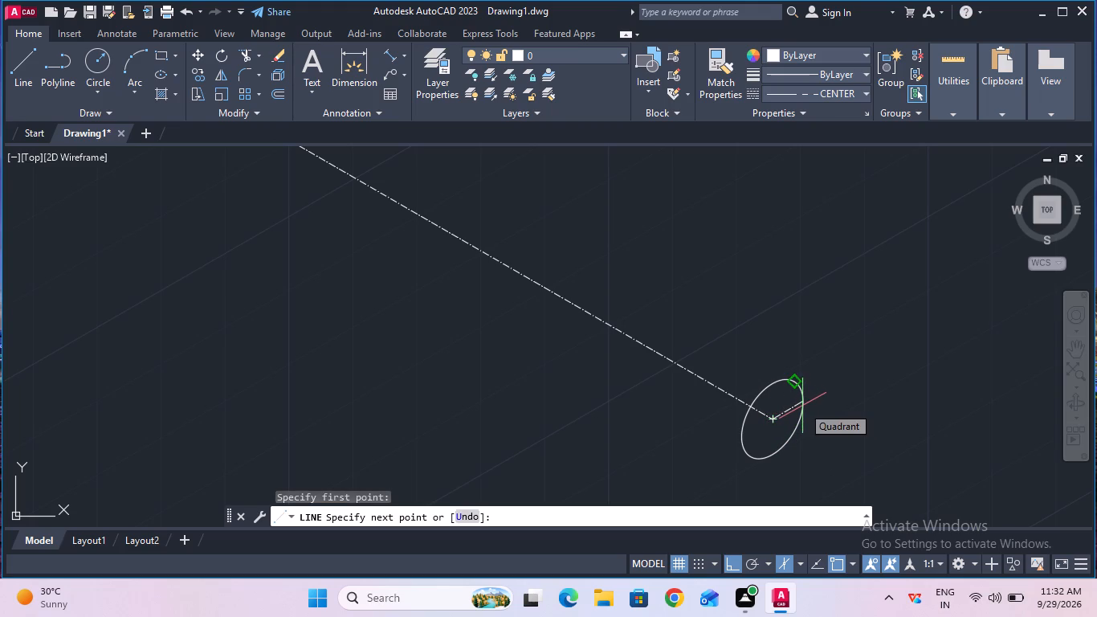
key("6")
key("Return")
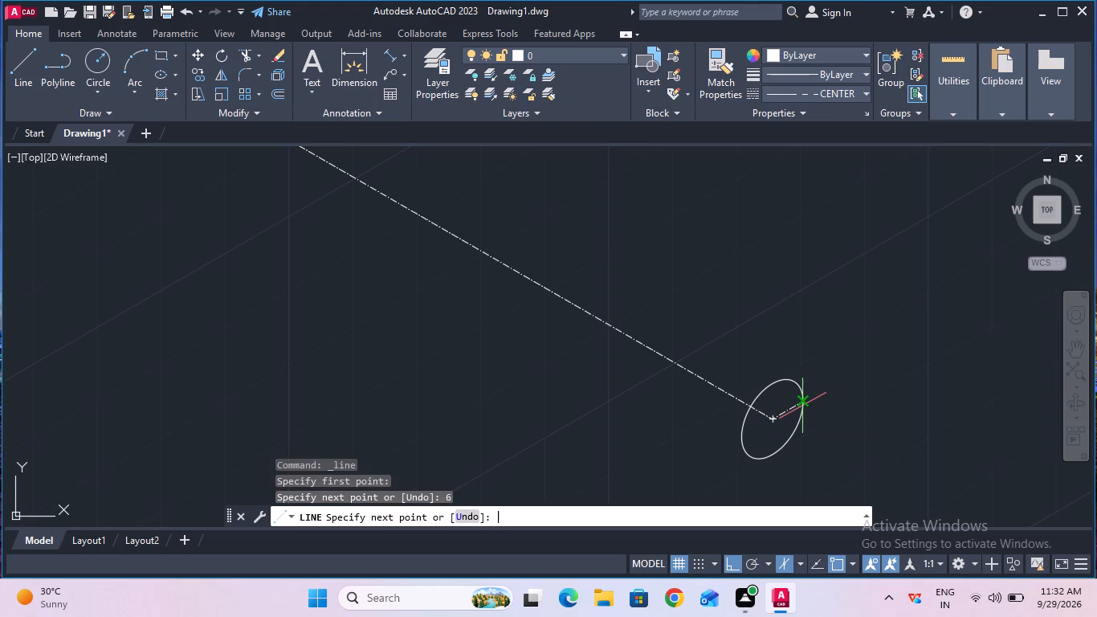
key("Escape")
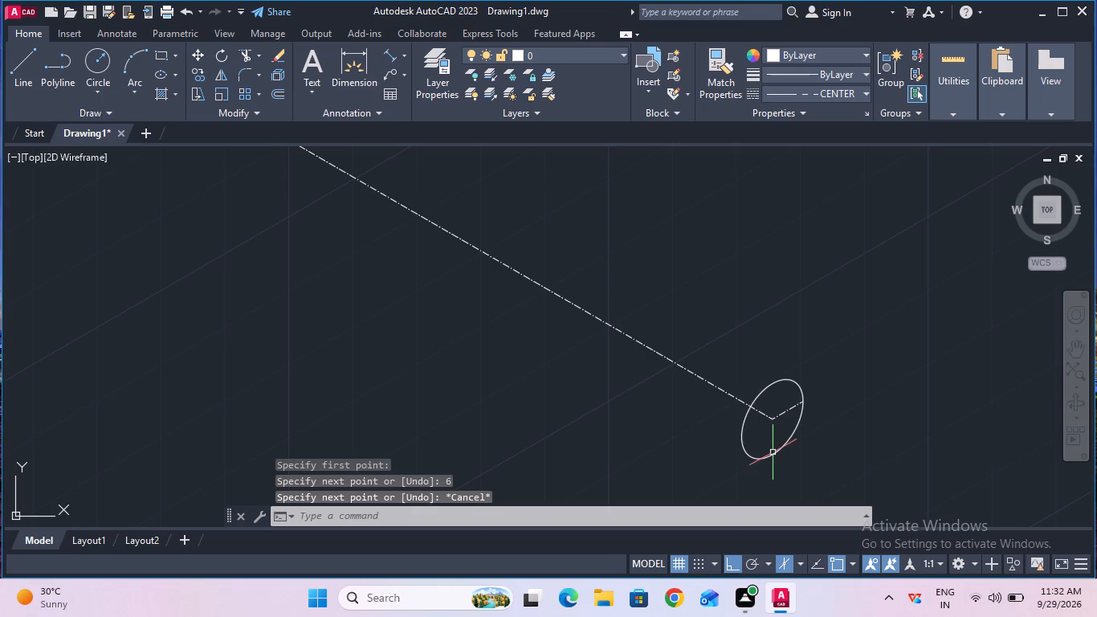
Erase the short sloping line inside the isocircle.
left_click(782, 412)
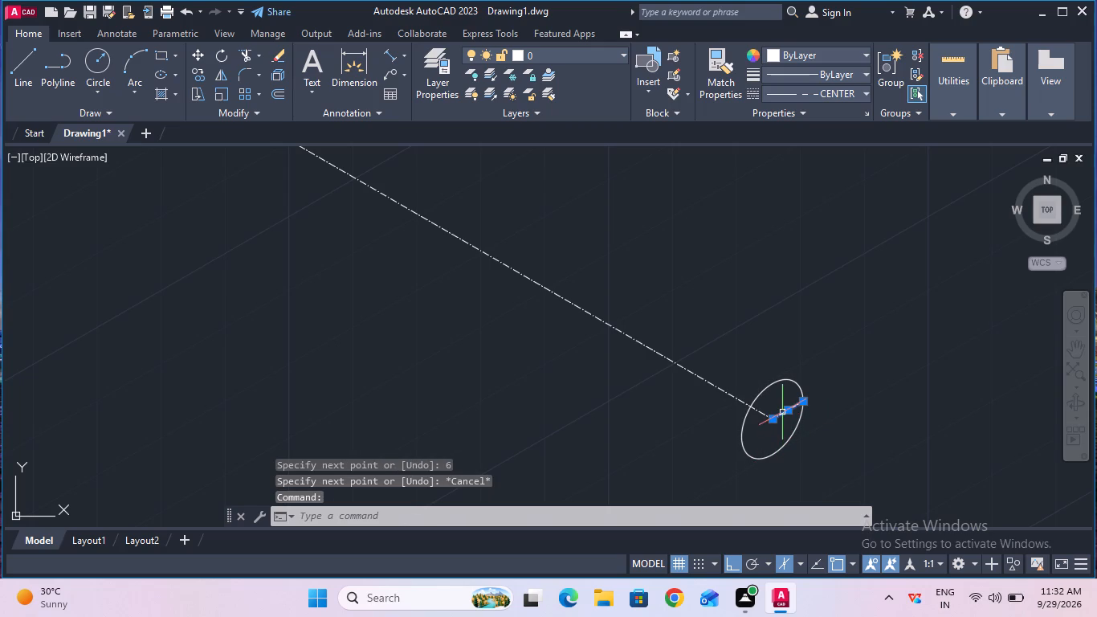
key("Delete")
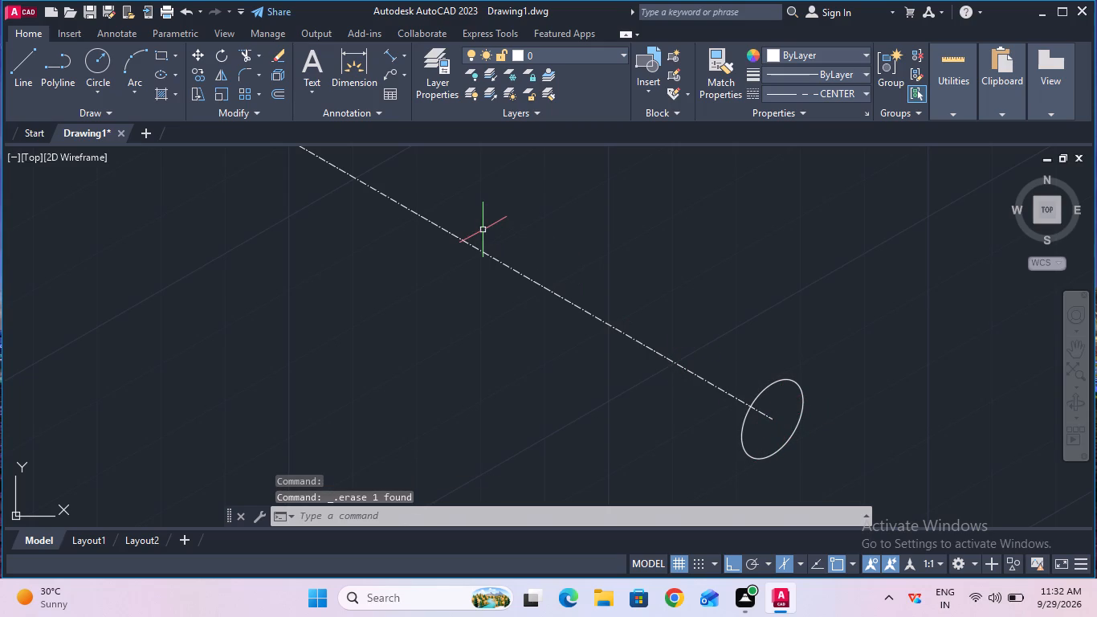
Draw a 6 mm line vertically down from the isocircle's center to its lower edge.
left_click(9, 88)
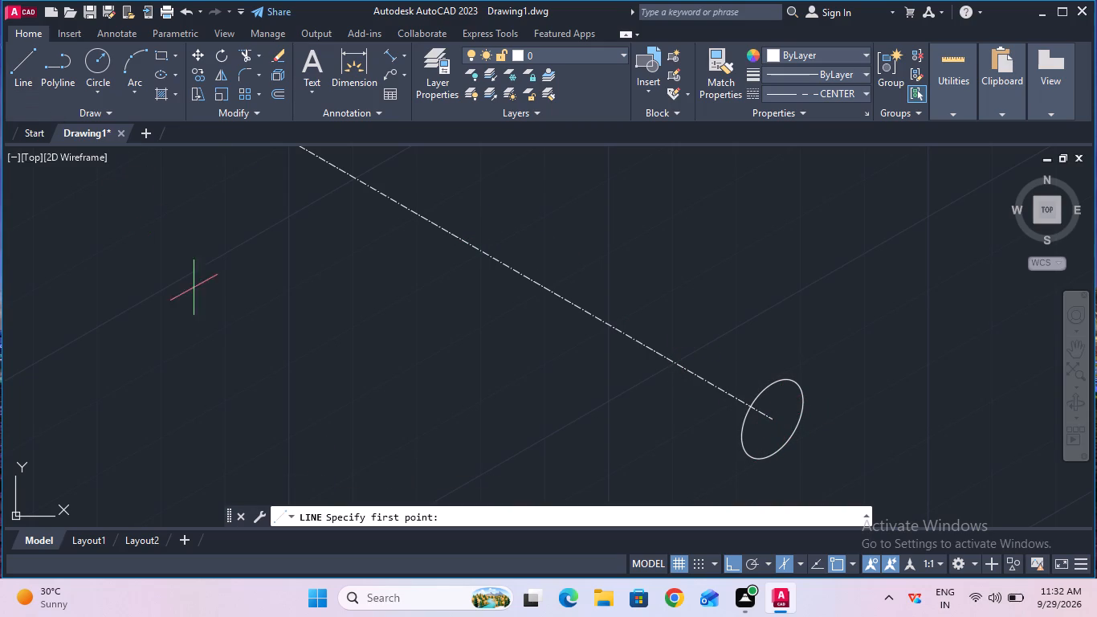
left_click(769, 420)
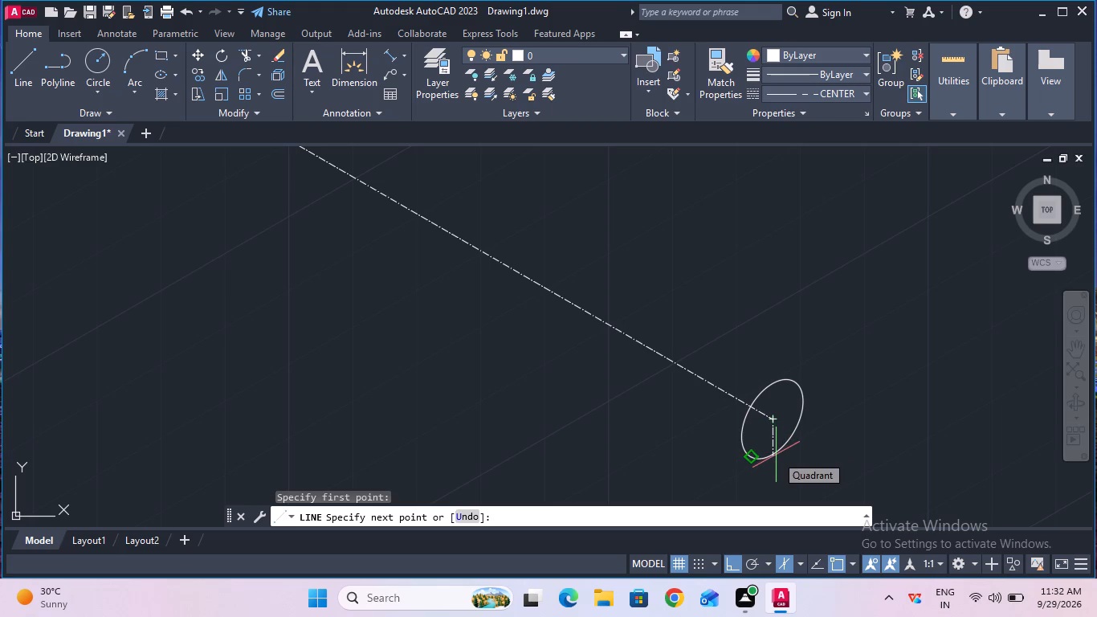
key("6")
key("Return")
key("Escape")
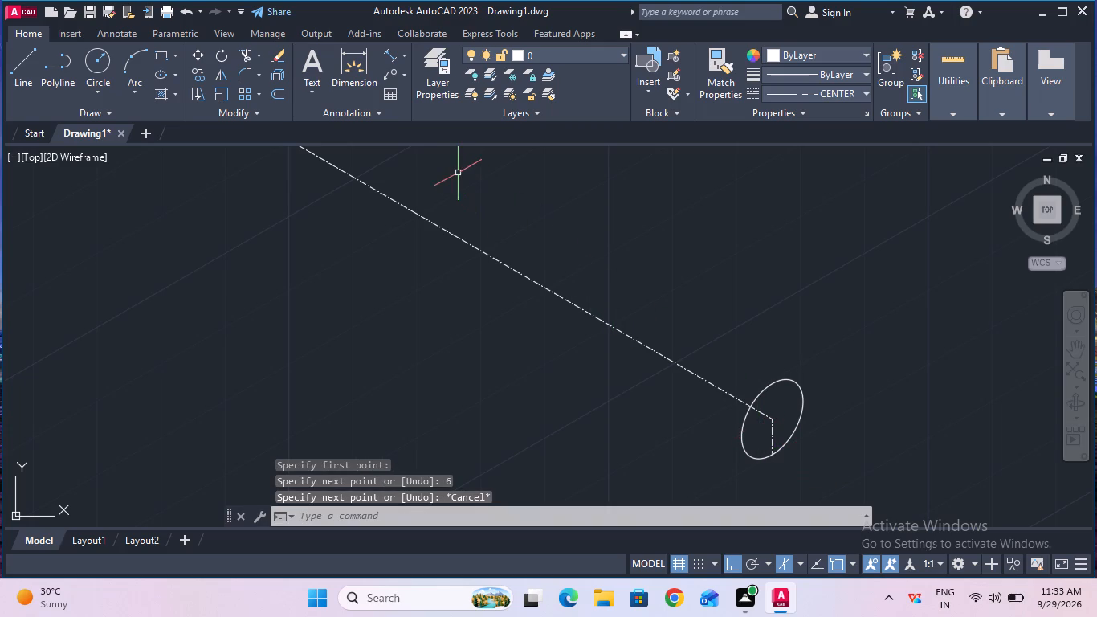
Extend the short vertical center line upward to the isocircle's upper edge.
left_click(257, 53)
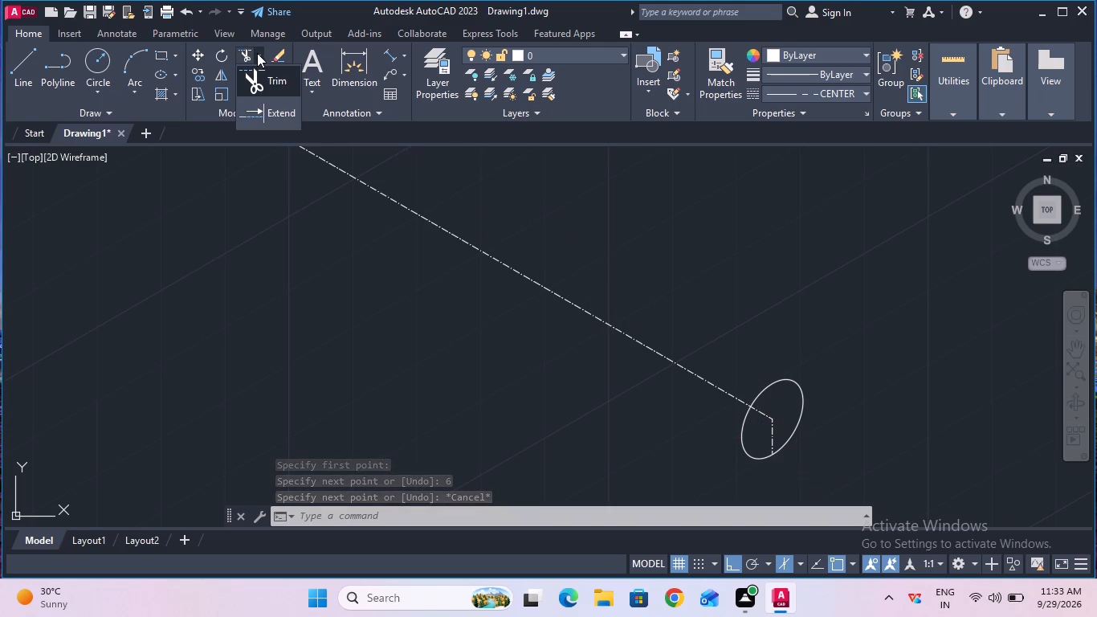
left_click(279, 101)
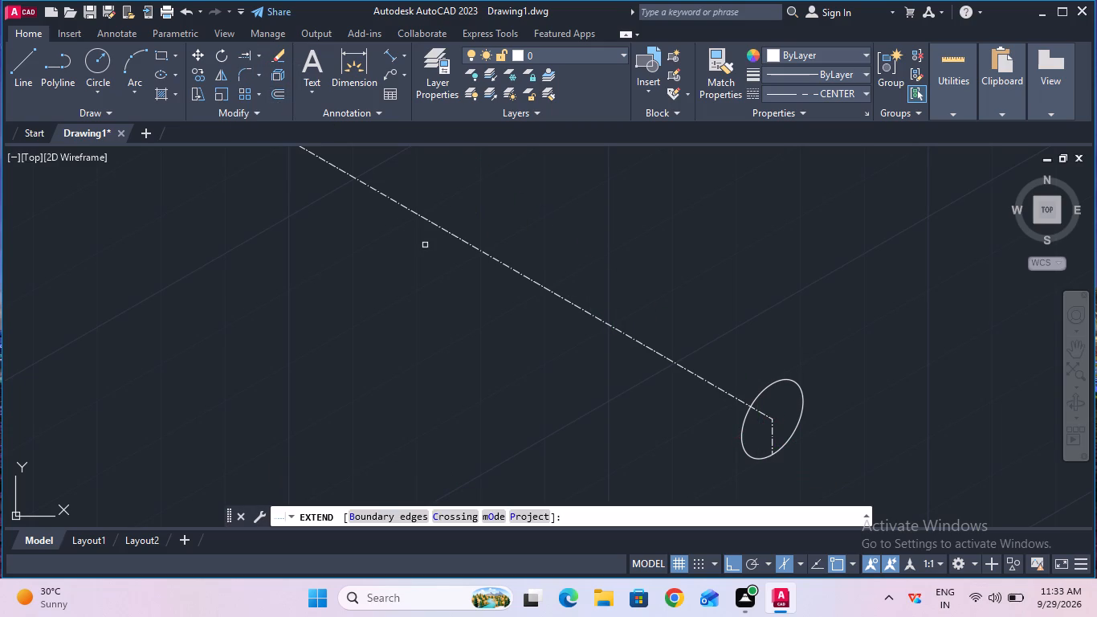
left_click(770, 435)
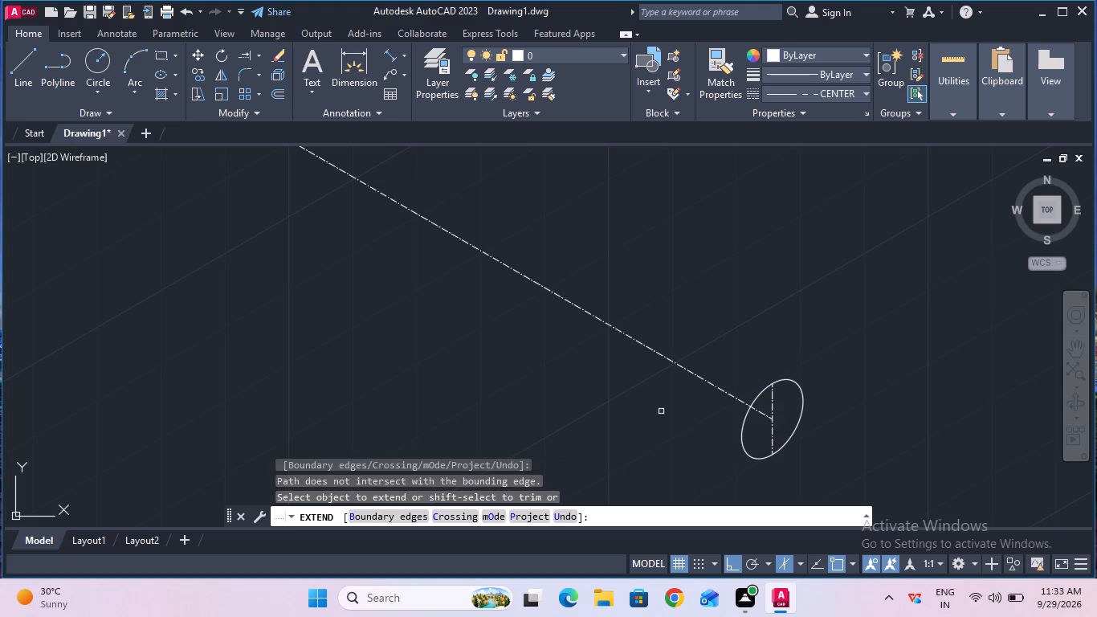
key("Escape")
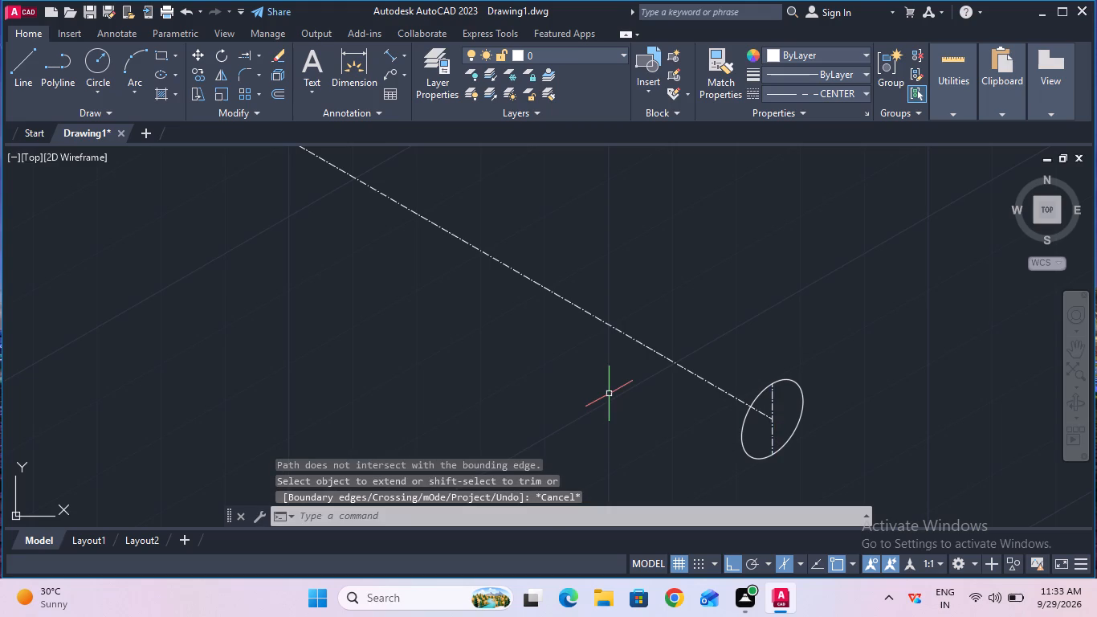
Check the length of the isocircle's vertical center line with an aligned dimension, without placing it.
left_click(256, 59)
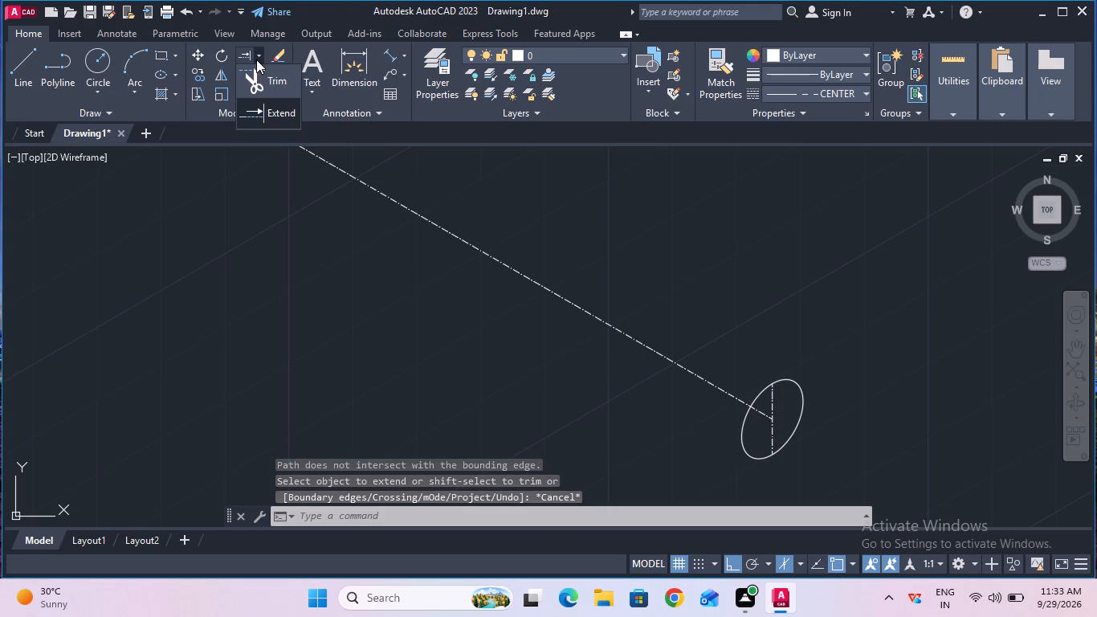
left_click(256, 59)
left_click(385, 47)
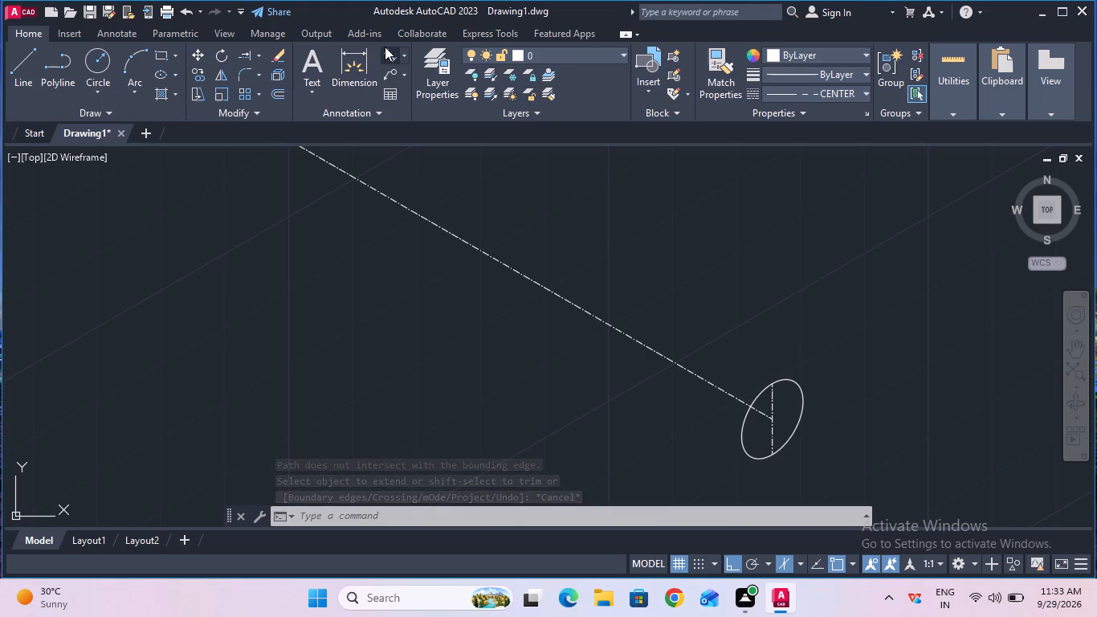
left_click(769, 385)
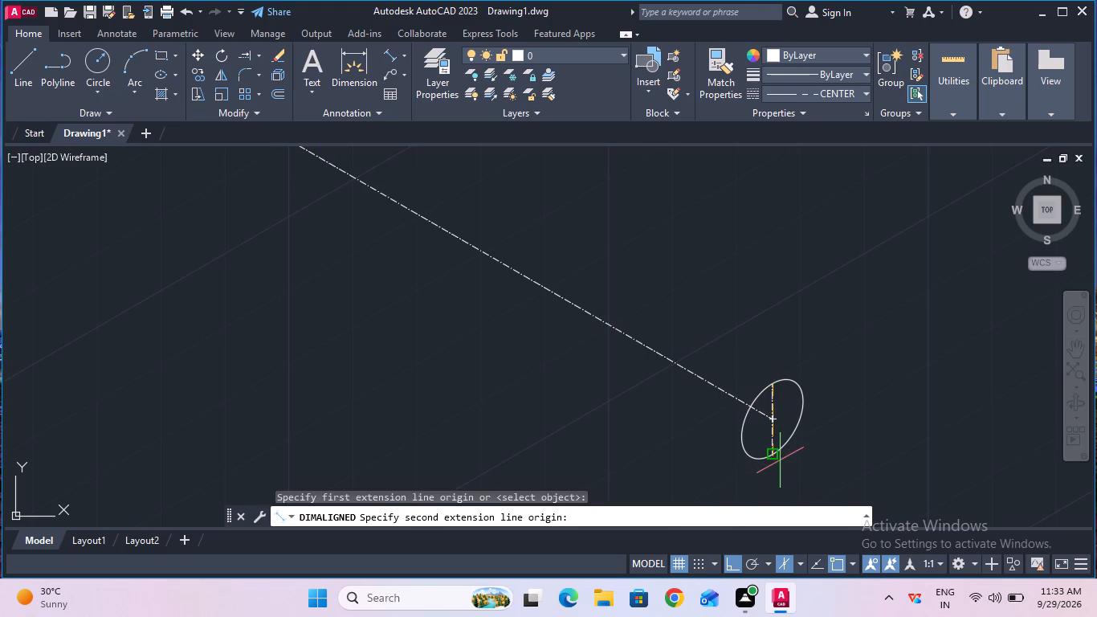
left_click(770, 455)
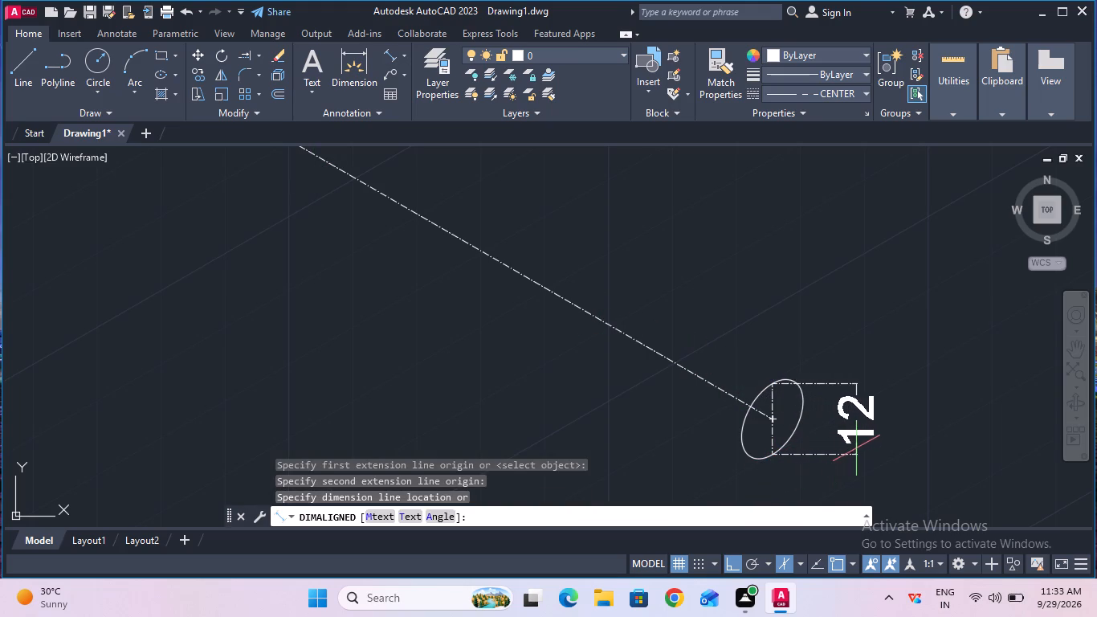
key("Escape")
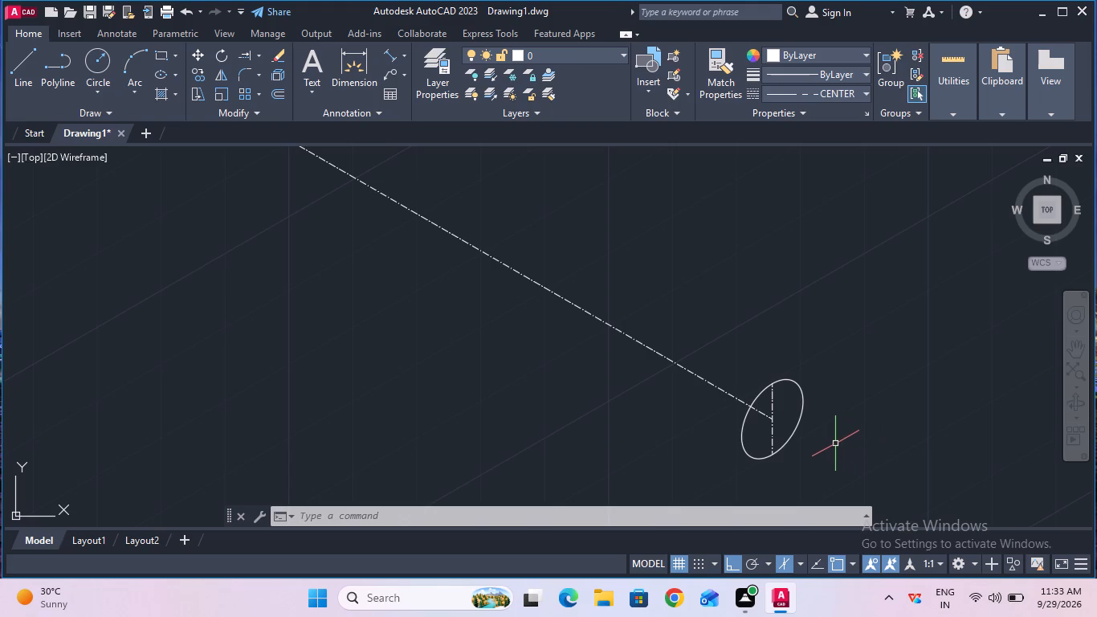
Copy the isocircle from its center 50 mm up along the long center line, using the left isoplane.
scroll(818, 433, "down", 2, "ctrl")
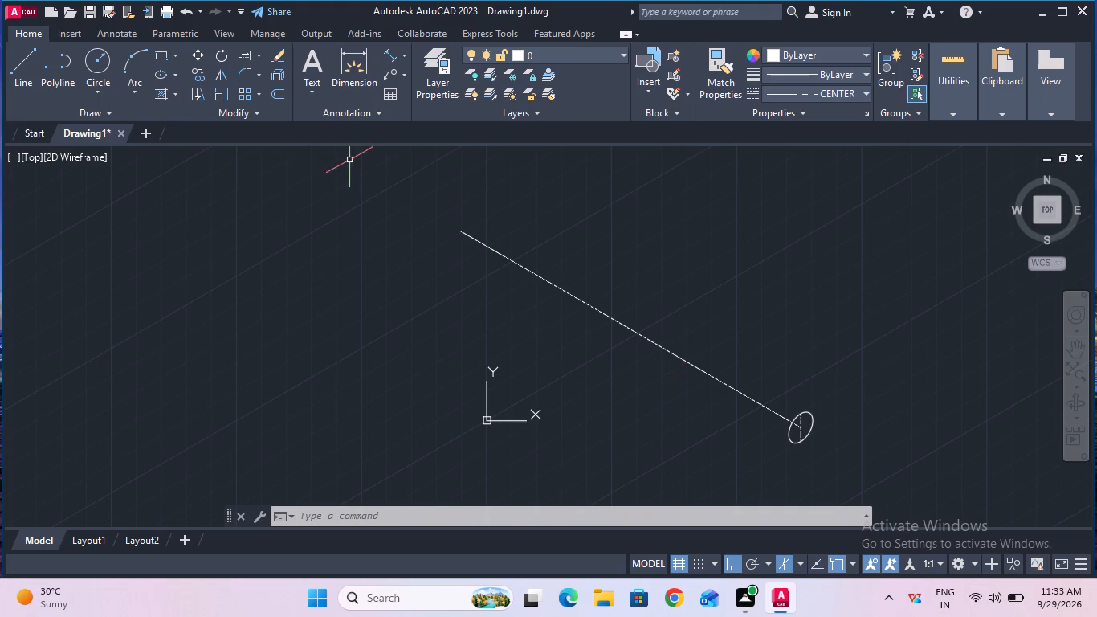
left_click(199, 75)
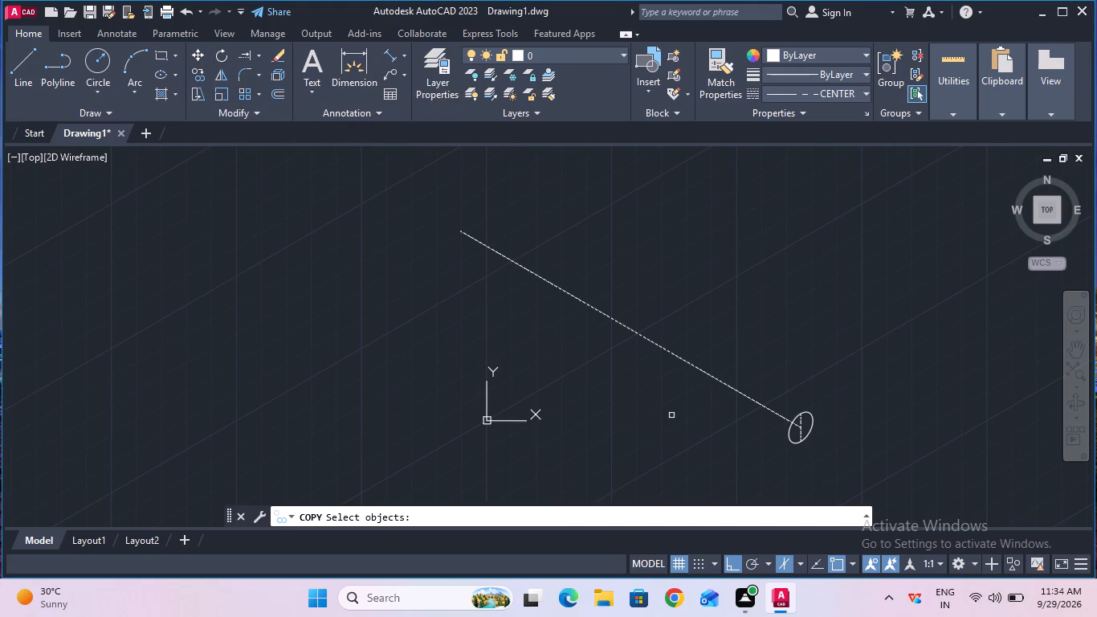
left_click(789, 431)
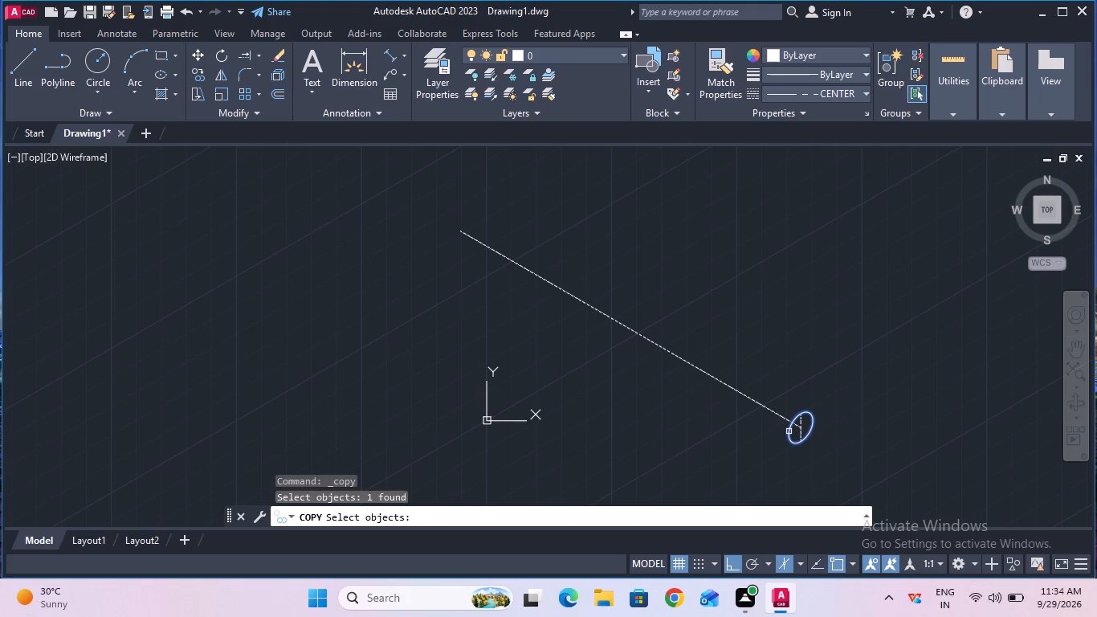
key("Return")
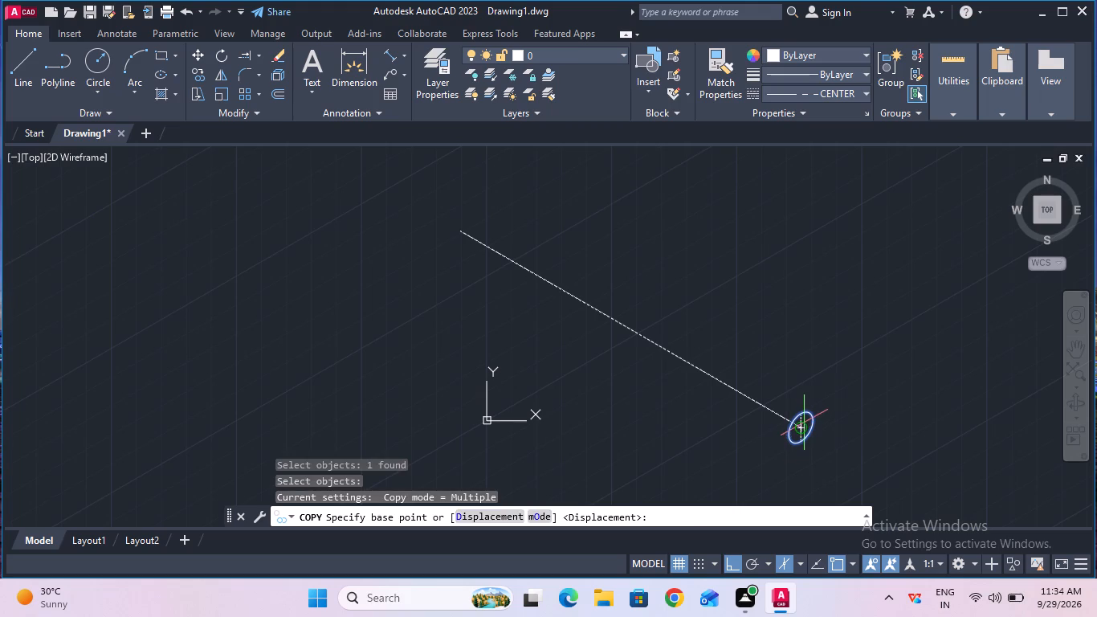
left_click(804, 421)
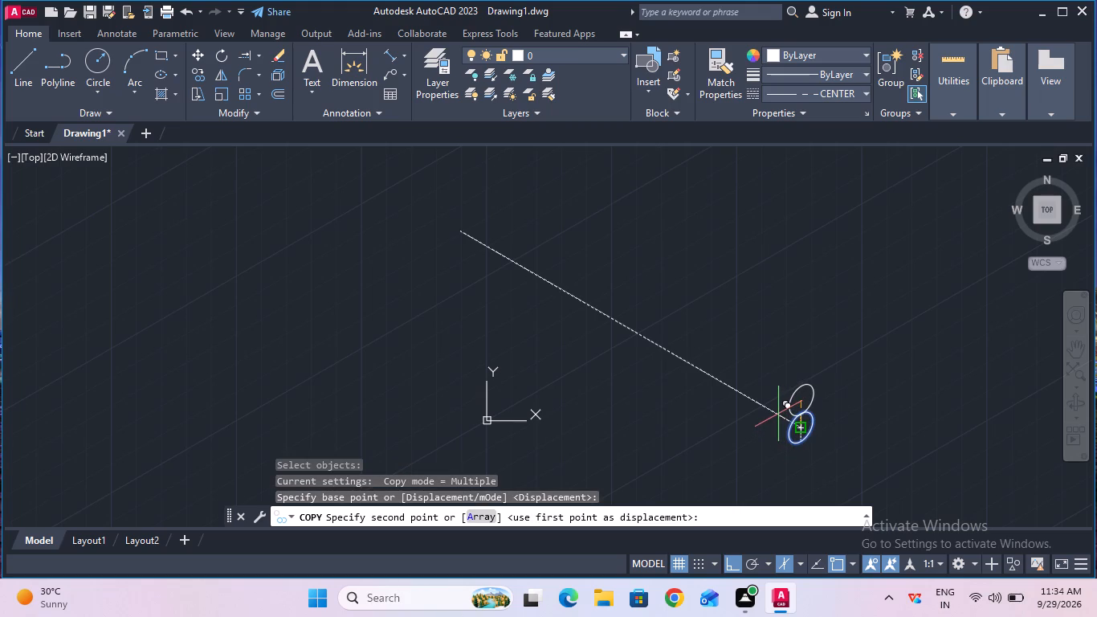
key("F5")
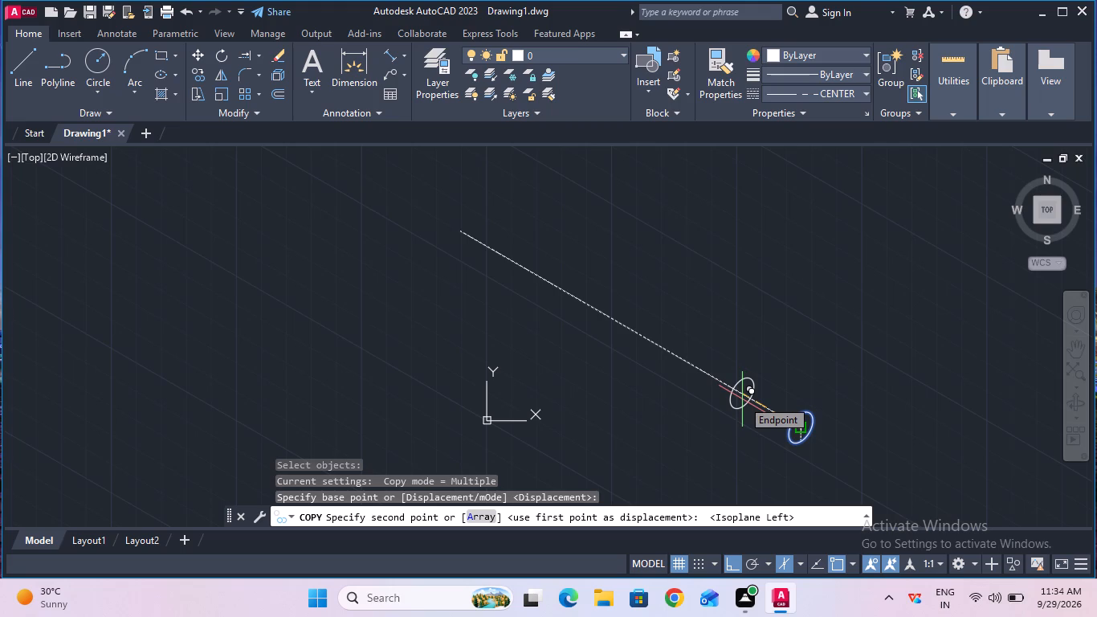
type("50")
key("Return")
key("Escape")
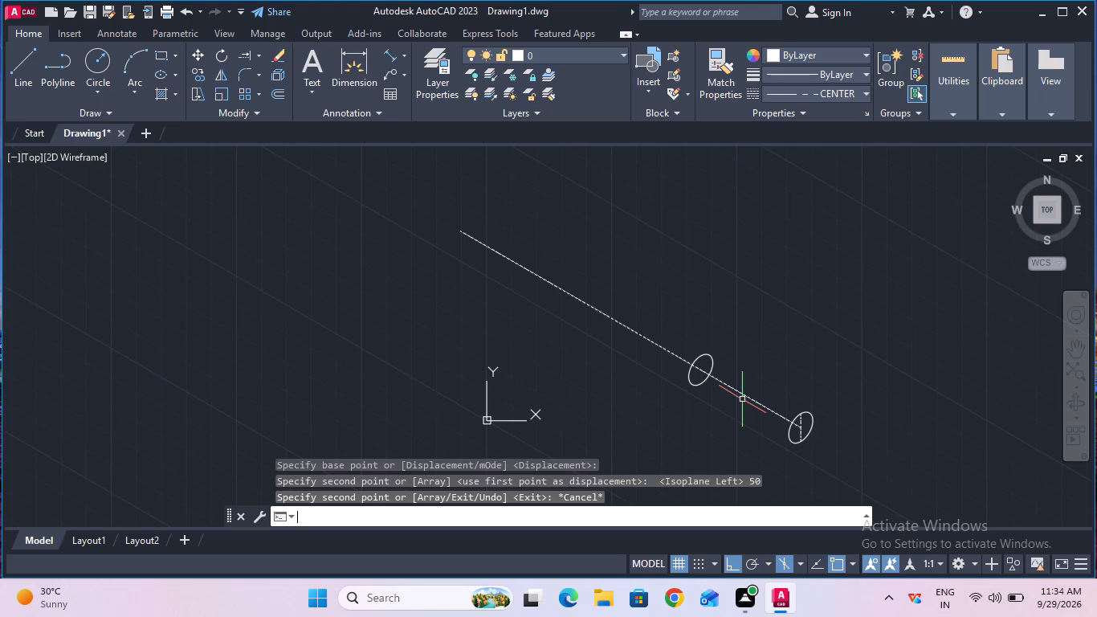
Draw a 6 mm line from the lower isocircle's center to its lower-left edge, using the top isoplane.
scroll(802, 425, "up", 2, "ctrl")
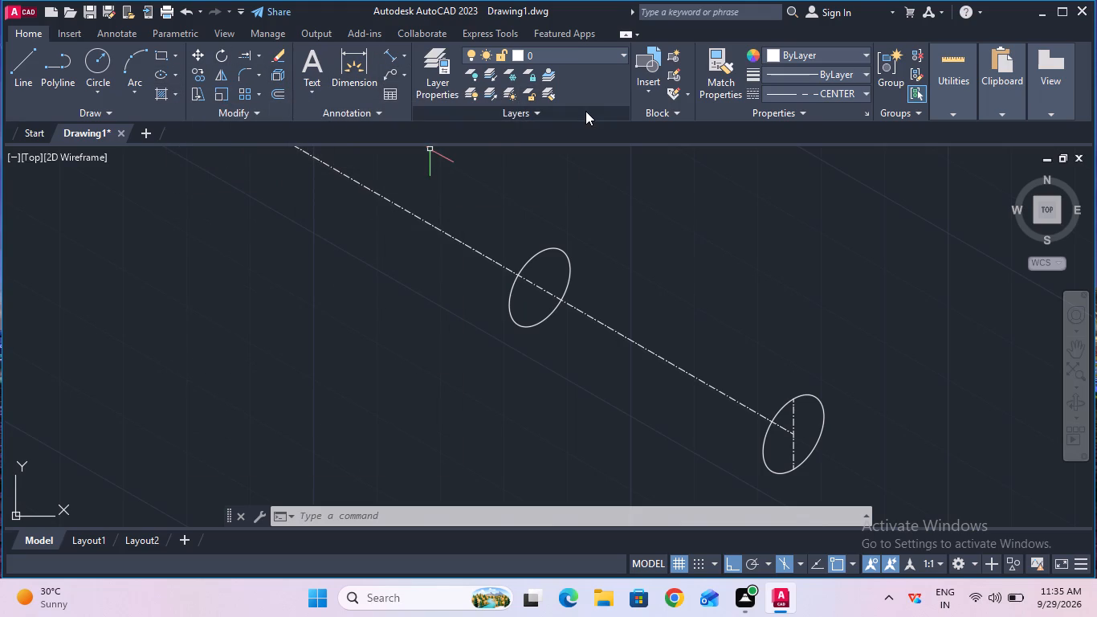
left_click(29, 89)
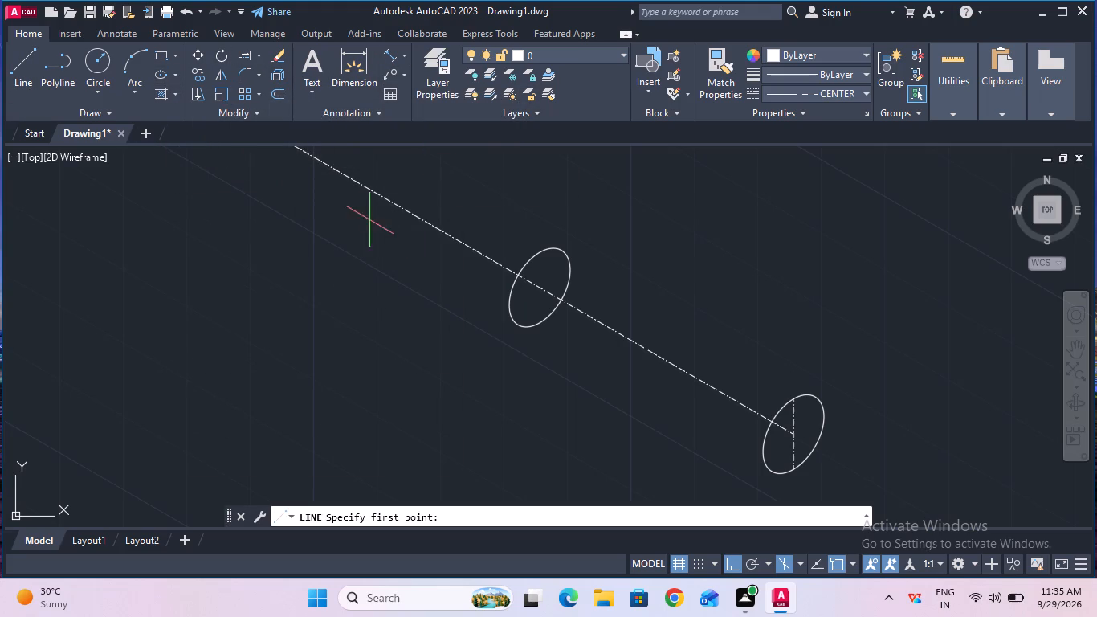
left_click(796, 433)
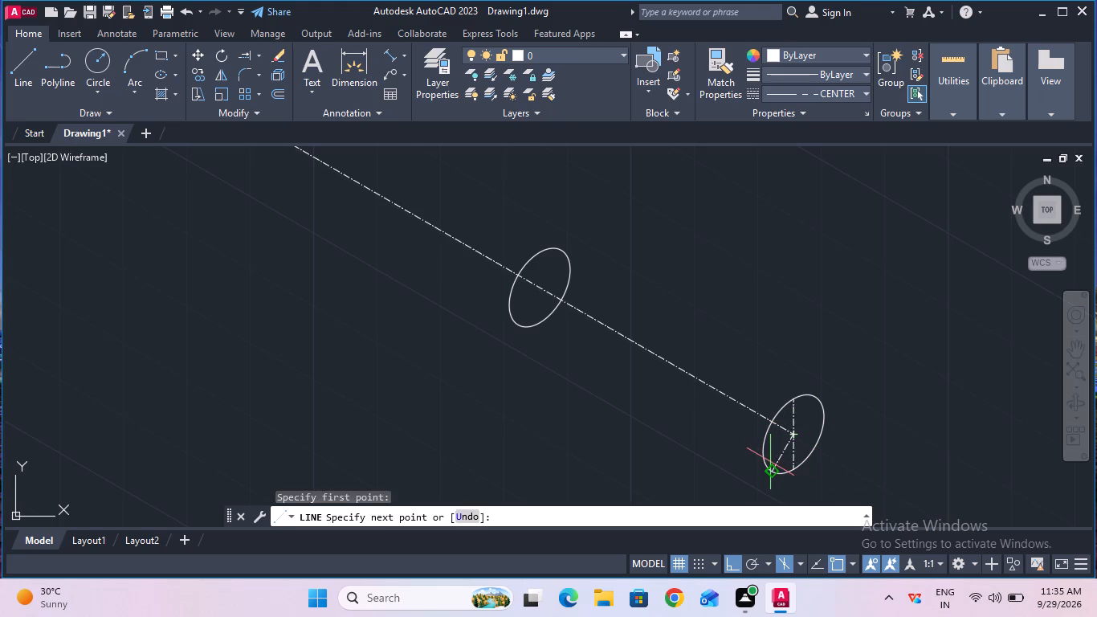
key("F5")
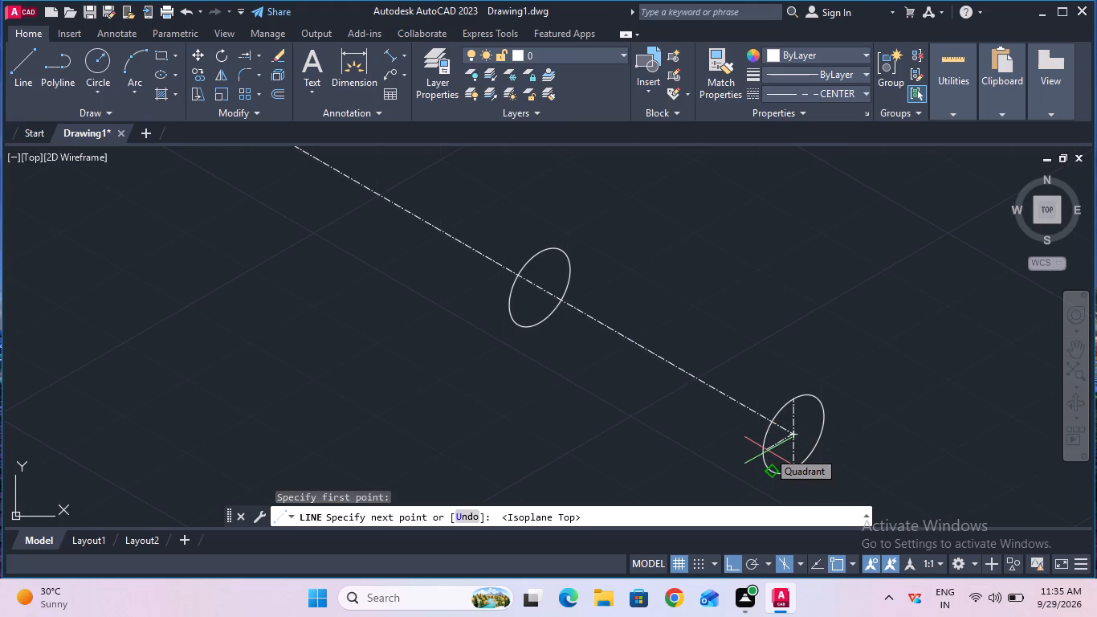
key("6")
key("Return")
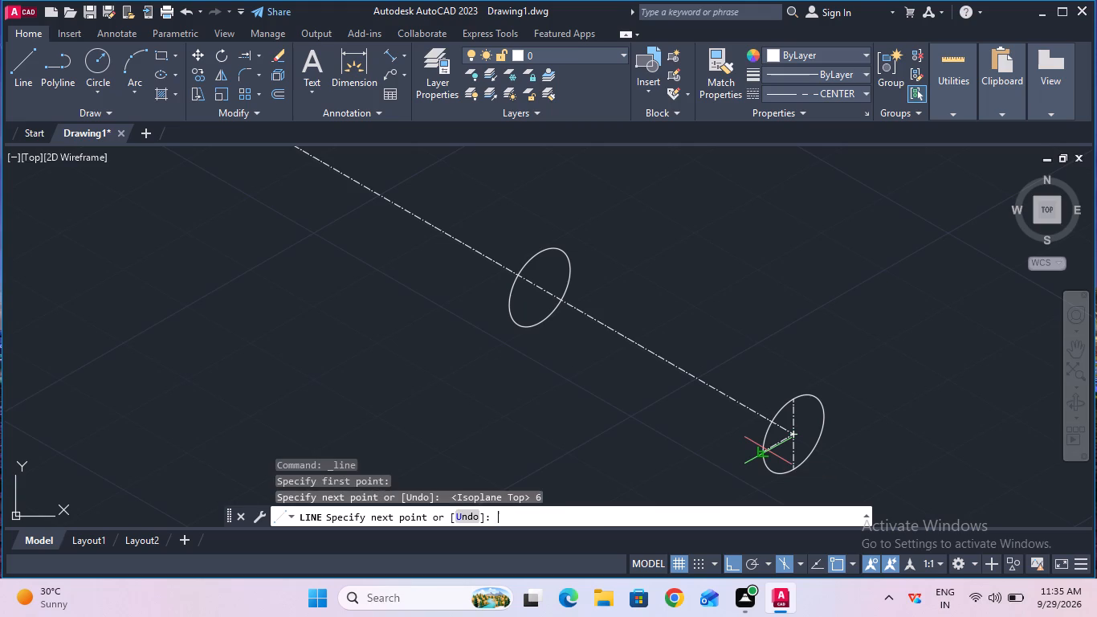
key("Escape")
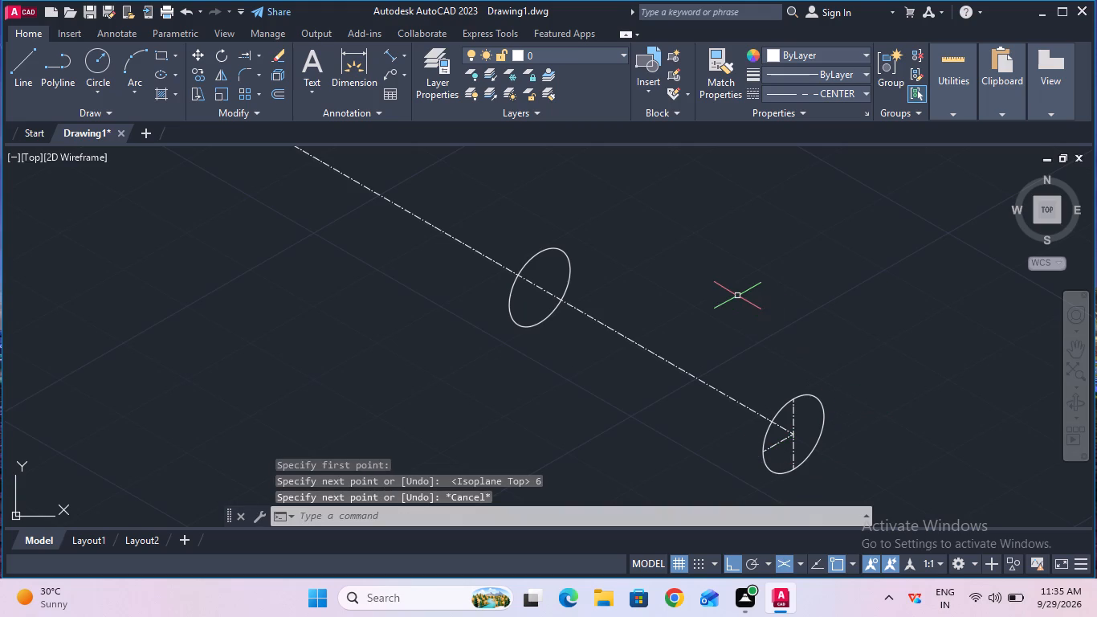
Extend the new slanted center line through the center to the isocircle's opposite edge.
left_click(243, 58)
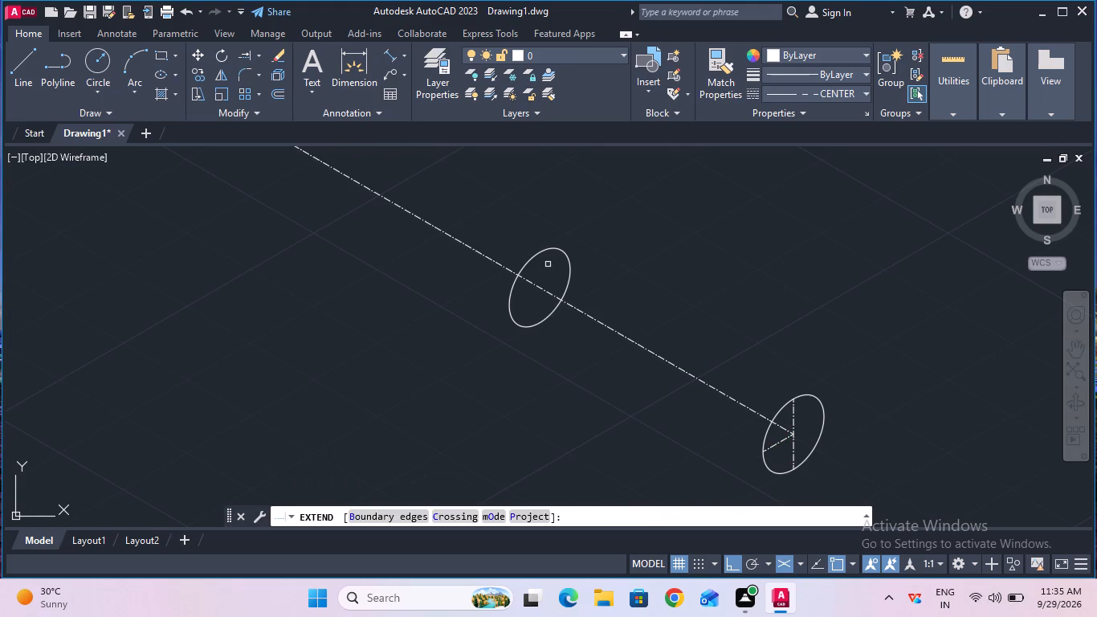
left_click(779, 439)
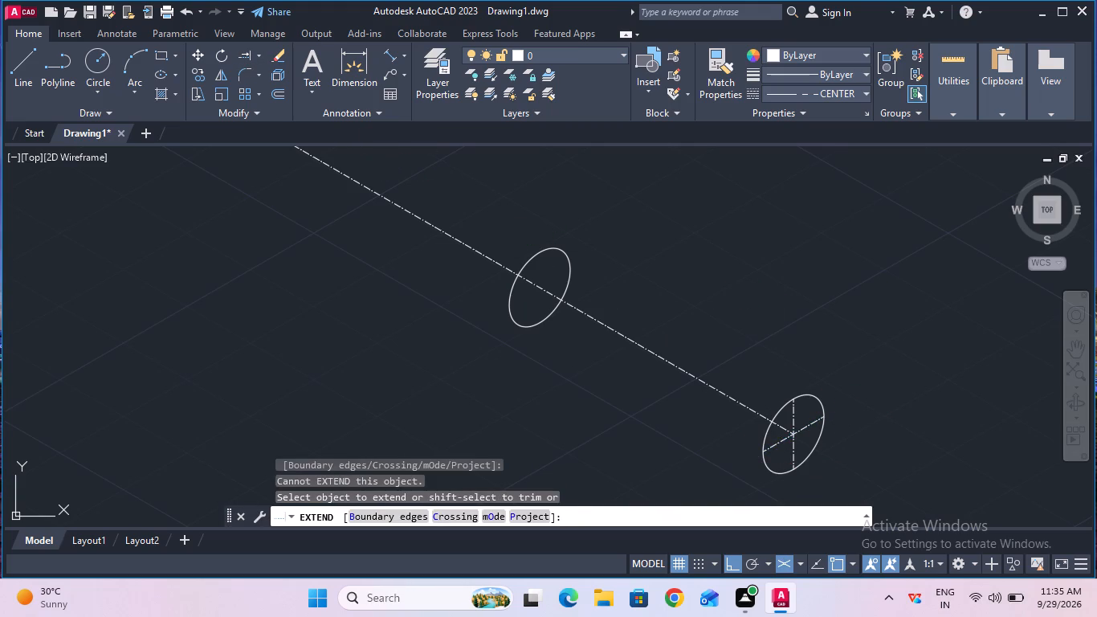
key("Escape")
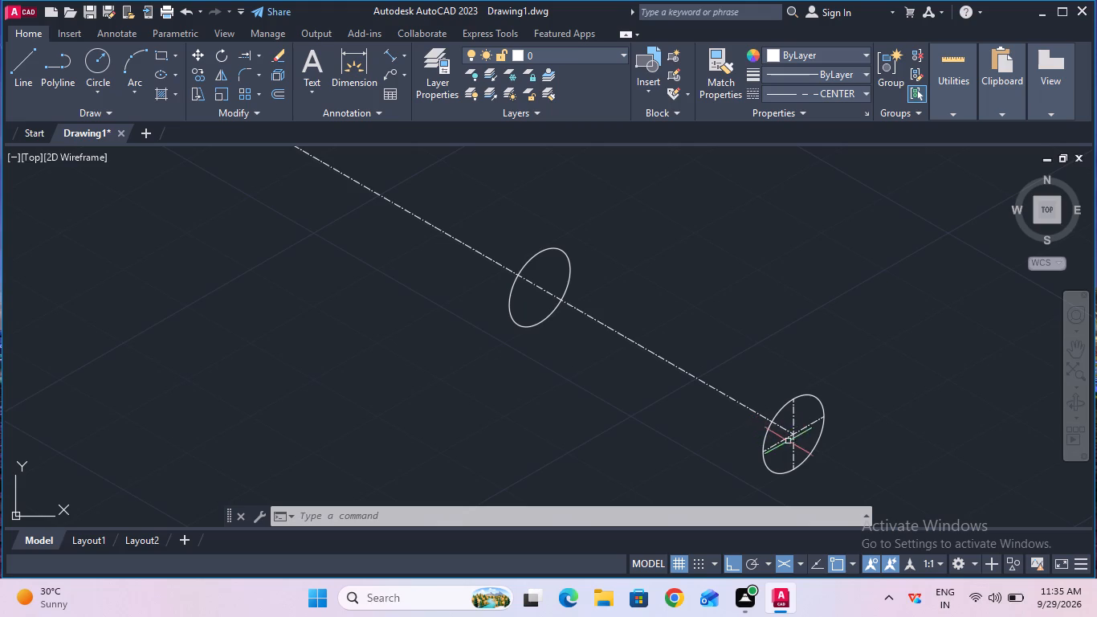
Copy the isocircle's vertical center line from the center 0.5 mm to each side along the slanted center line.
scroll(791, 446, "up", 1, "ctrl")
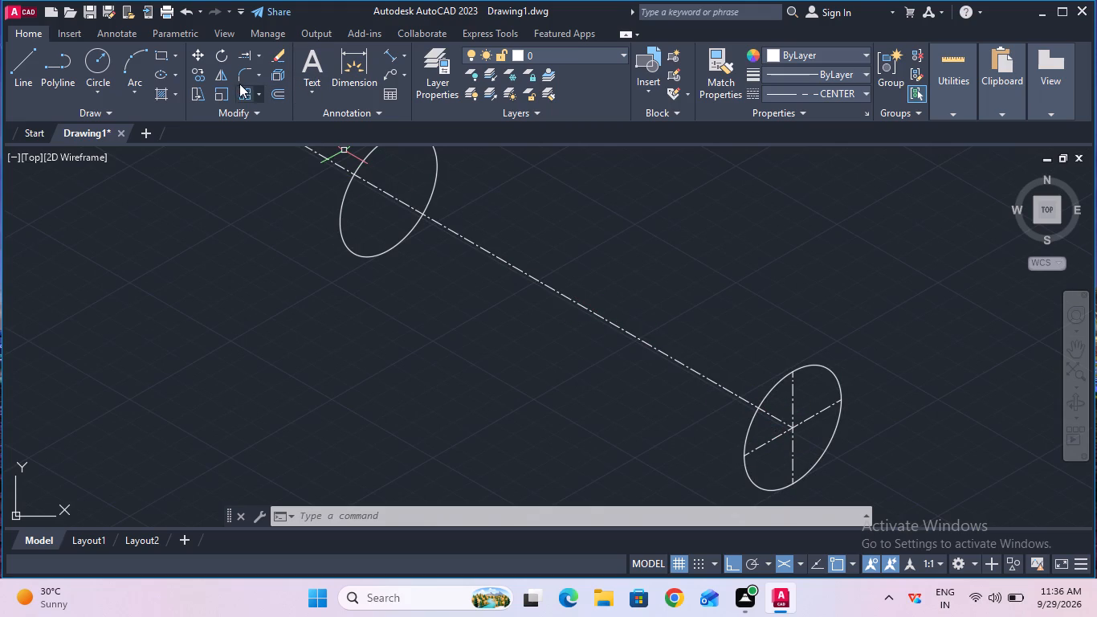
double_click(200, 74)
left_click(792, 445)
key("Return")
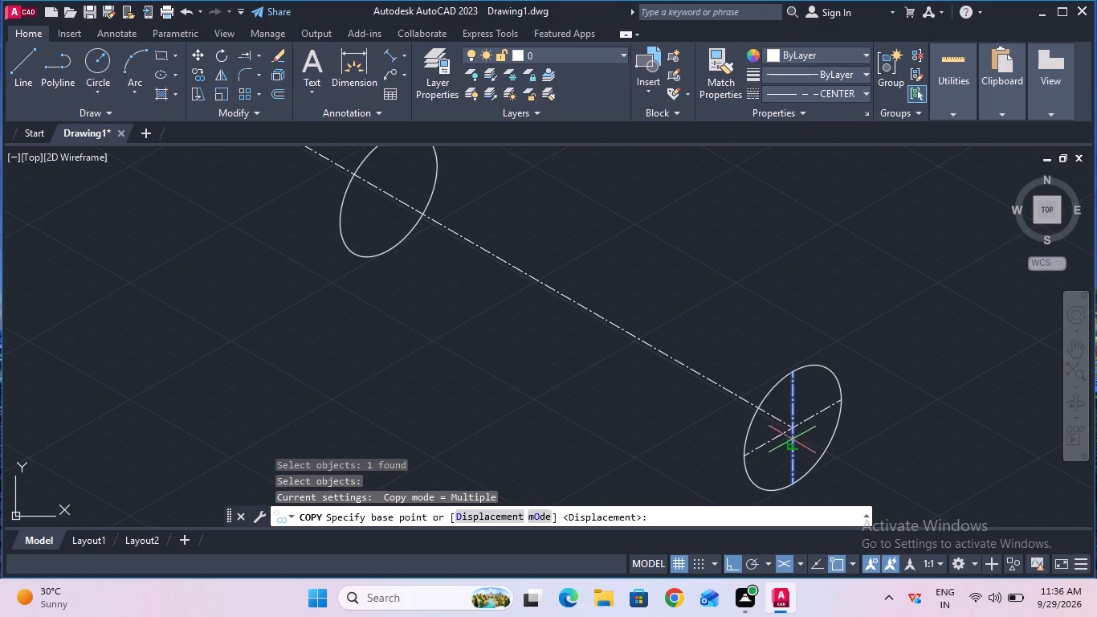
left_click(791, 431)
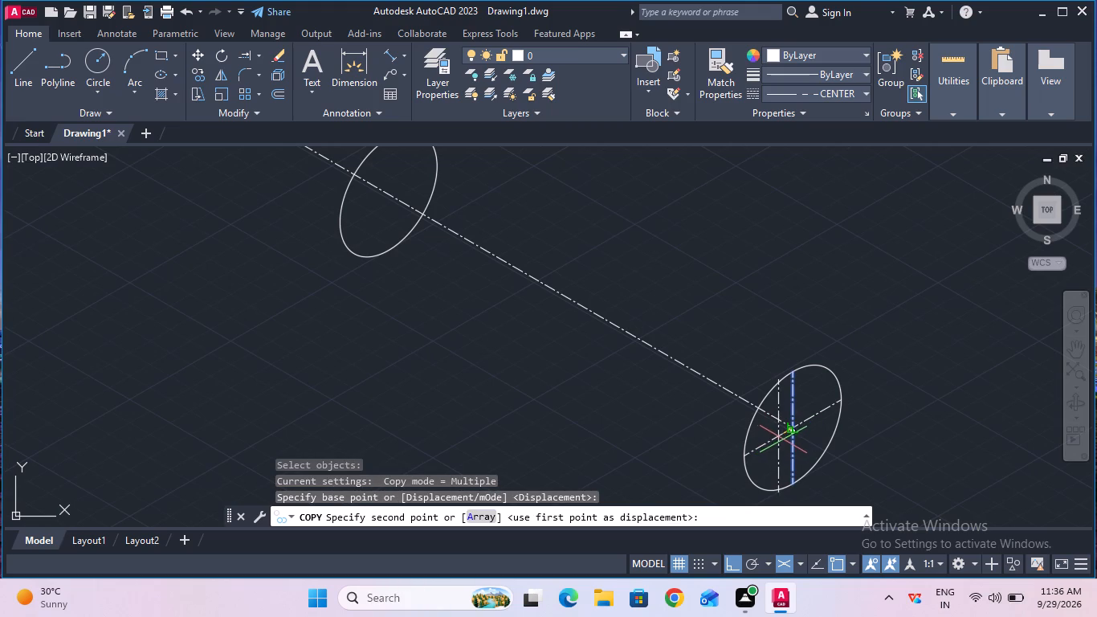
type("0.5")
key("Return")
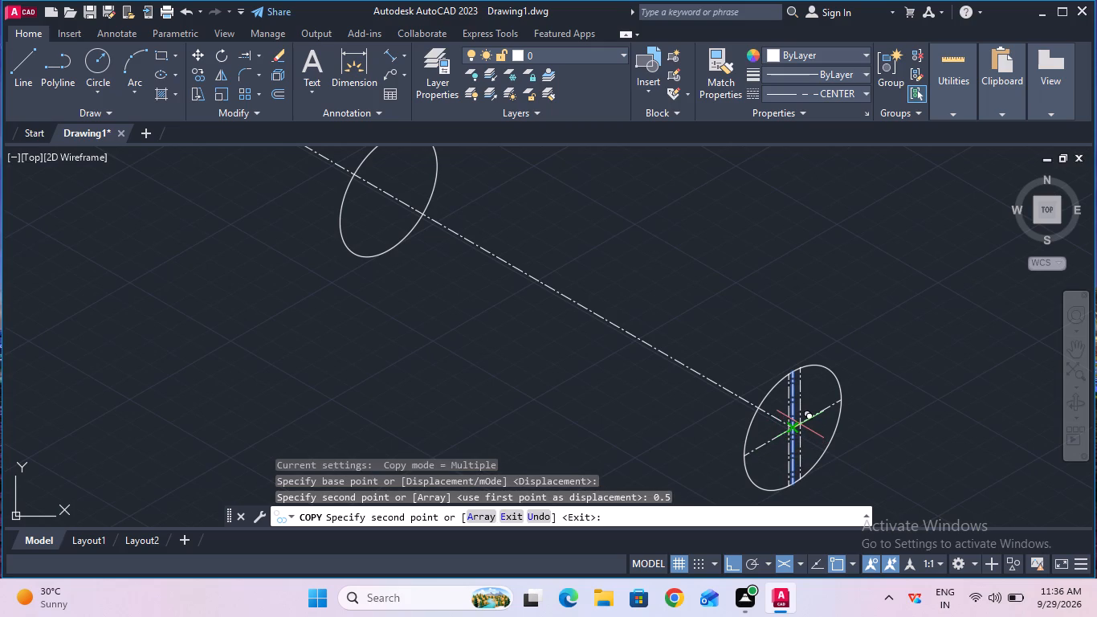
type("0.5")
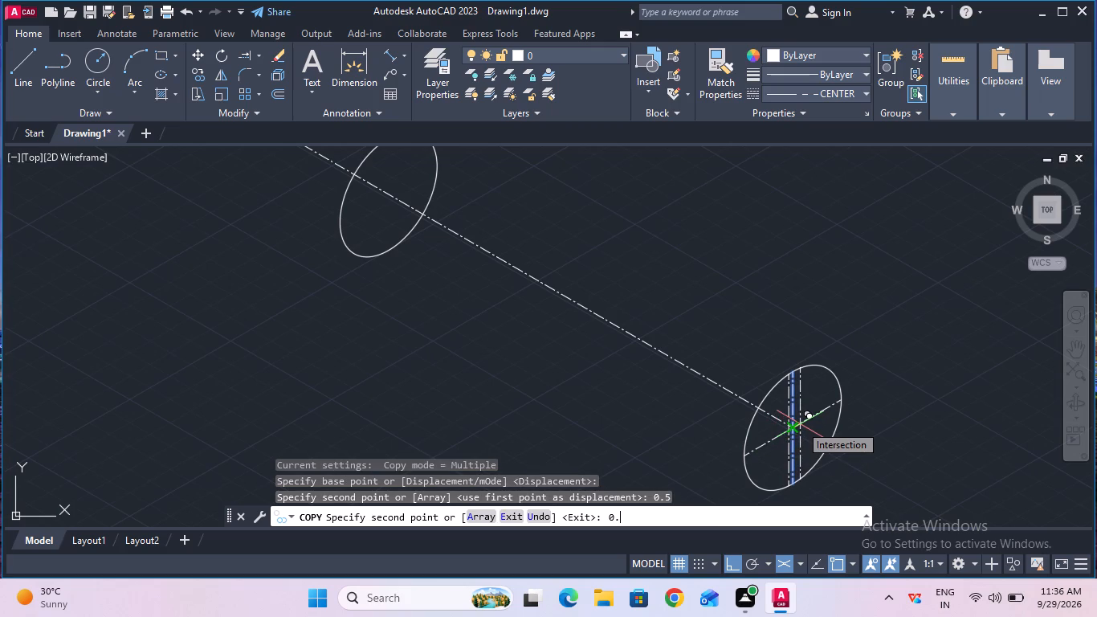
key("Return")
key("Escape")
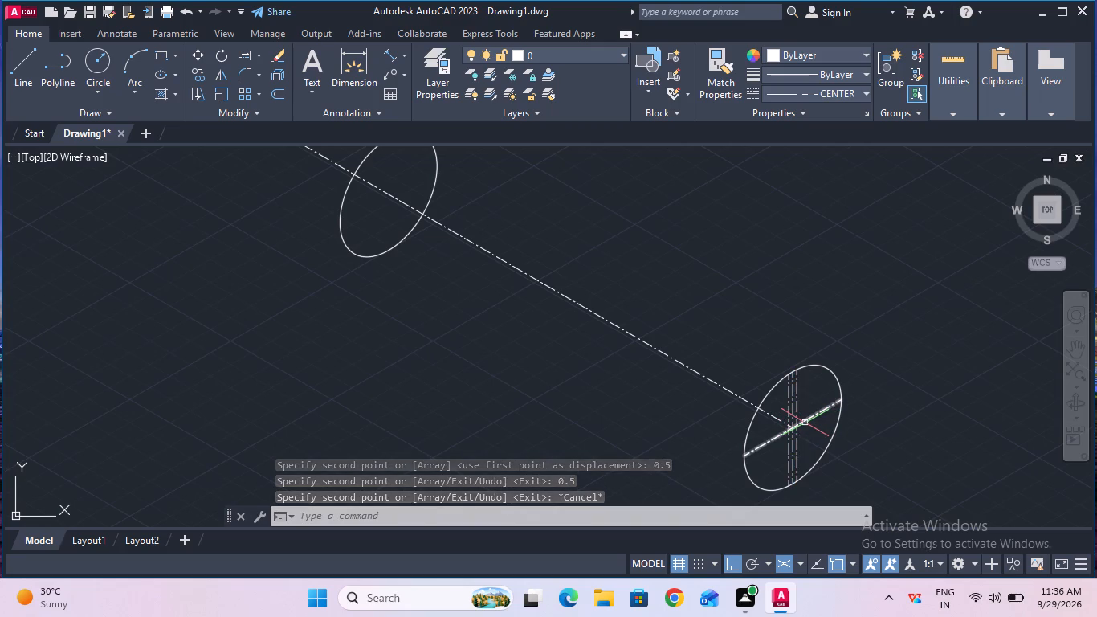
Erase the original vertical center line between its two copies.
scroll(805, 423, "up", 1, "ctrl")
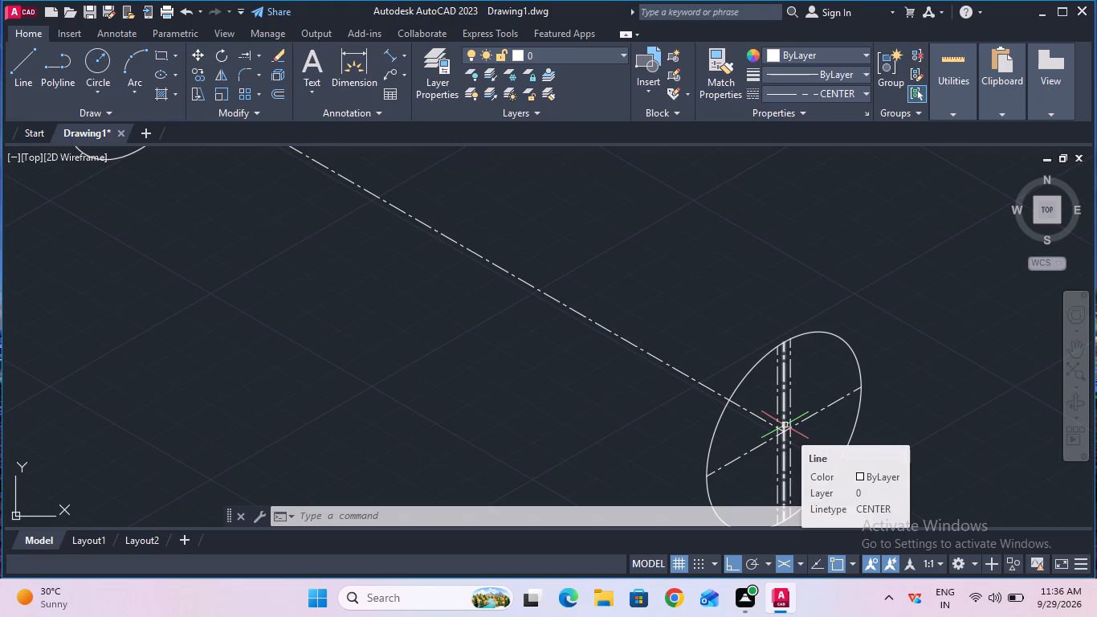
left_click(785, 425)
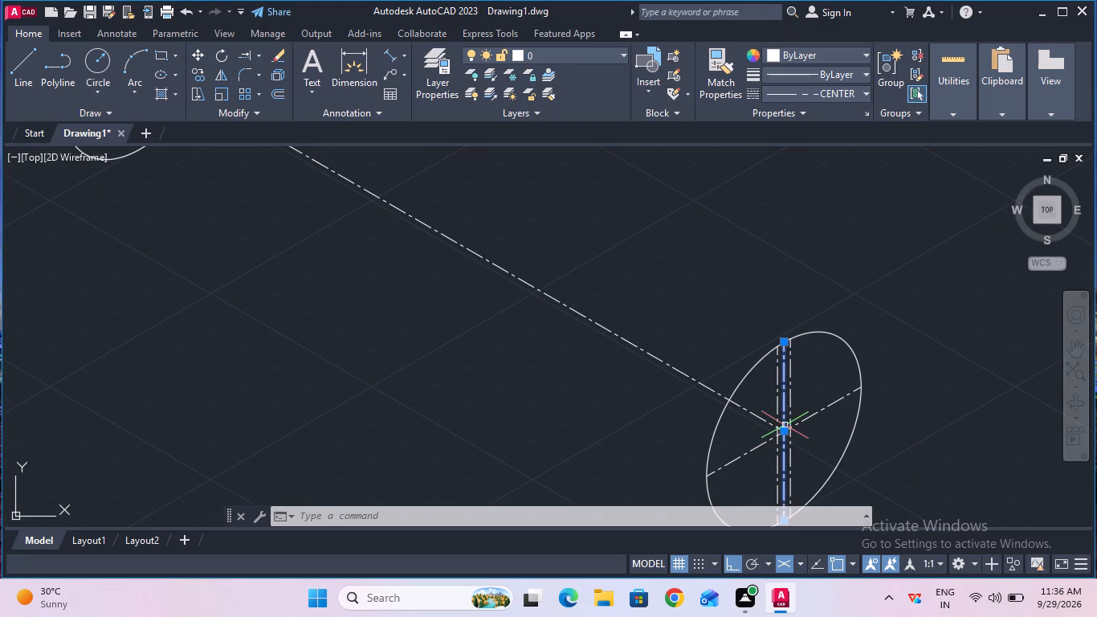
key("Delete")
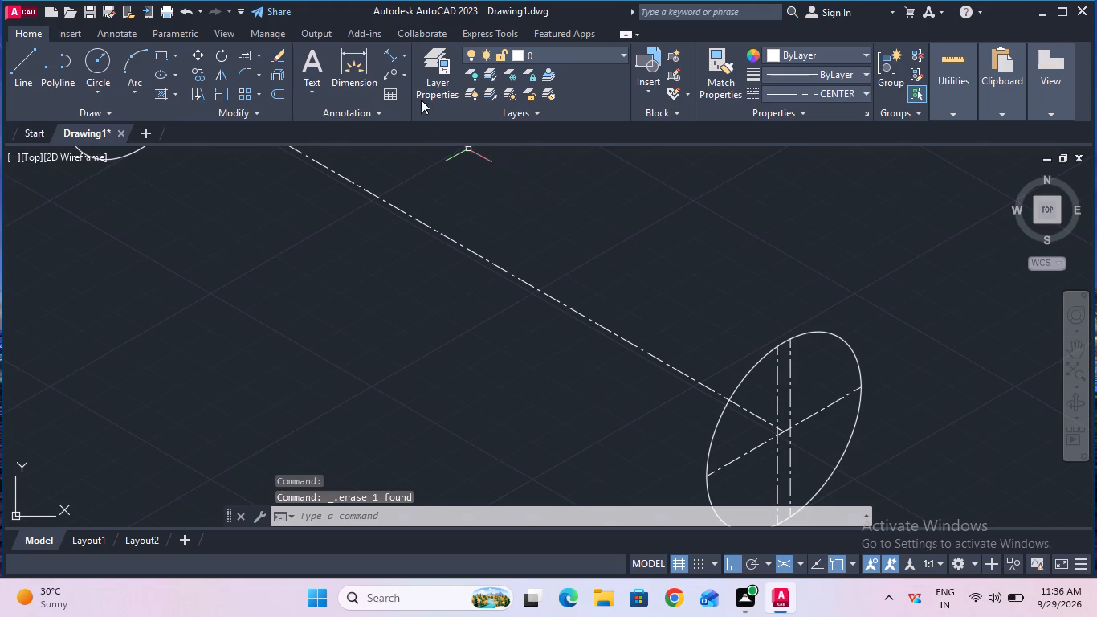
Check the spacing between the two vertical lines with an aligned dimension along the slanted center line, without placing it.
left_click(398, 60)
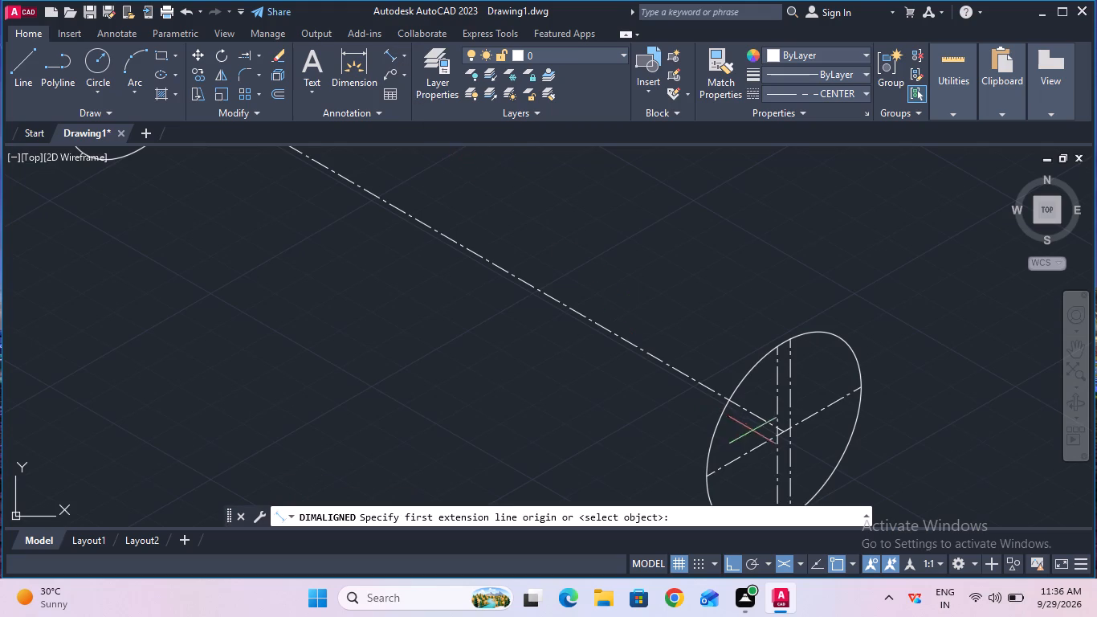
left_click(777, 440)
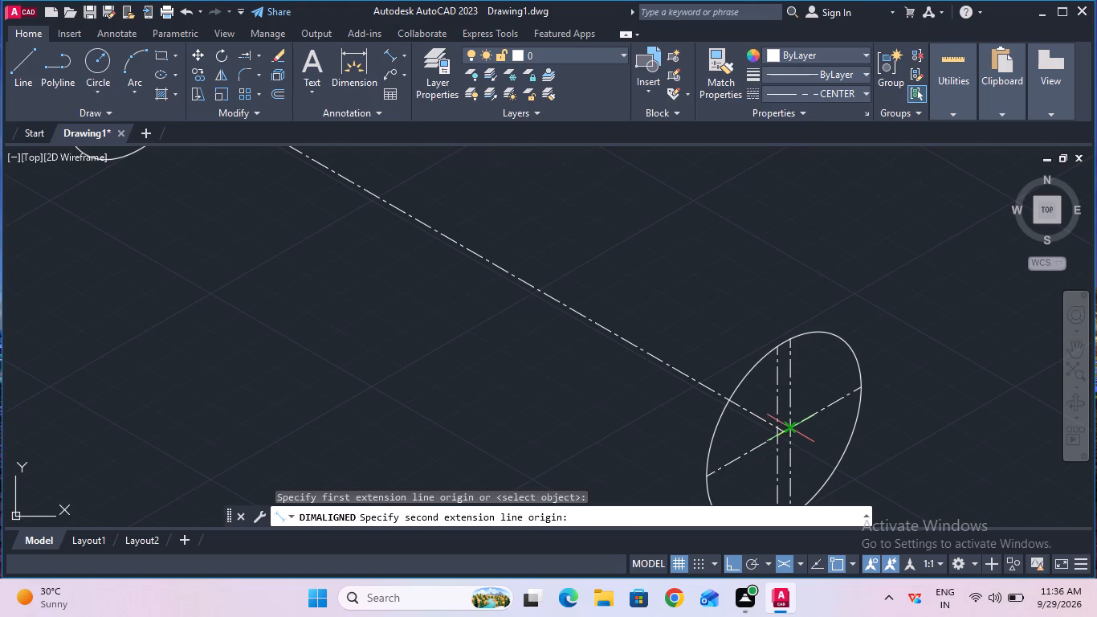
left_click(794, 424)
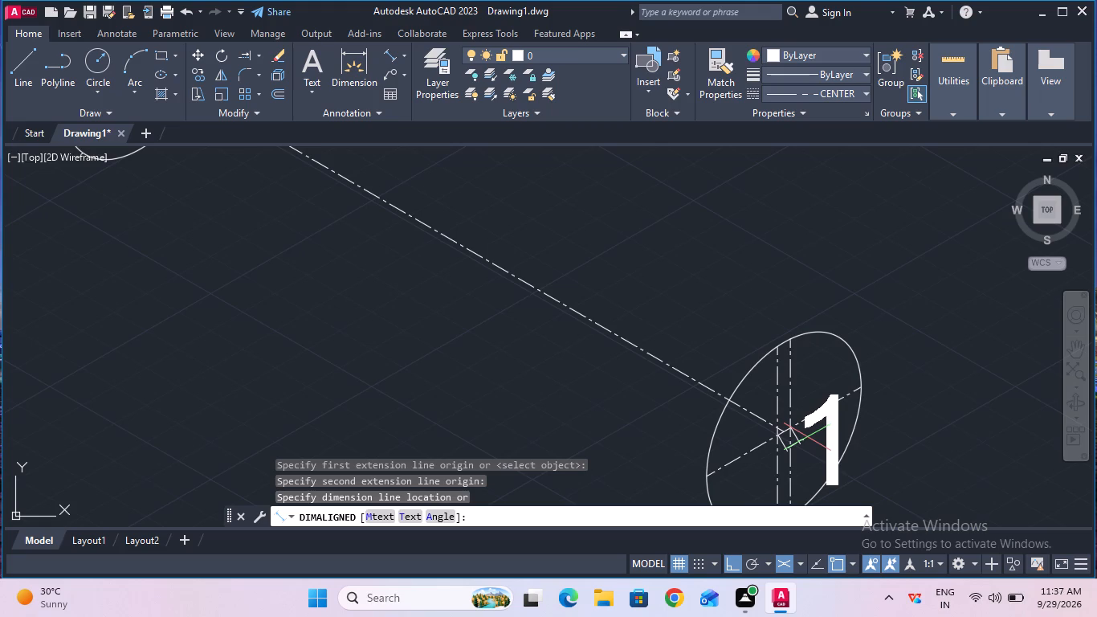
key("Escape")
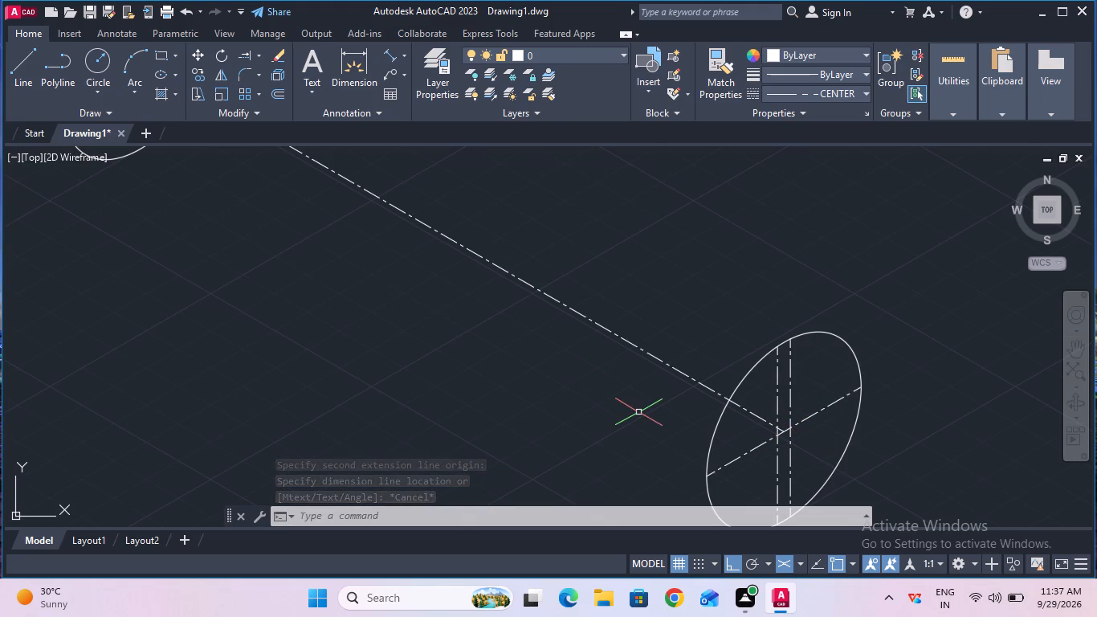
Copy the left vertical line 0.5 mm to each side along the slanted center line, from their intersection.
scroll(638, 412, "down", 1, "ctrl")
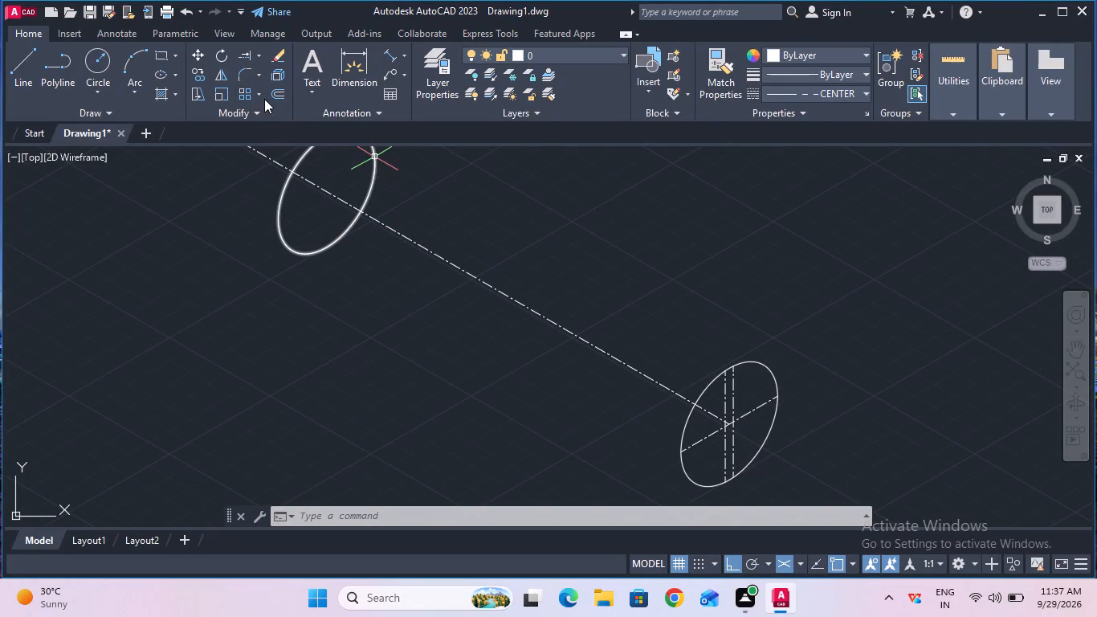
left_click(206, 75)
left_click(724, 409)
key("Return")
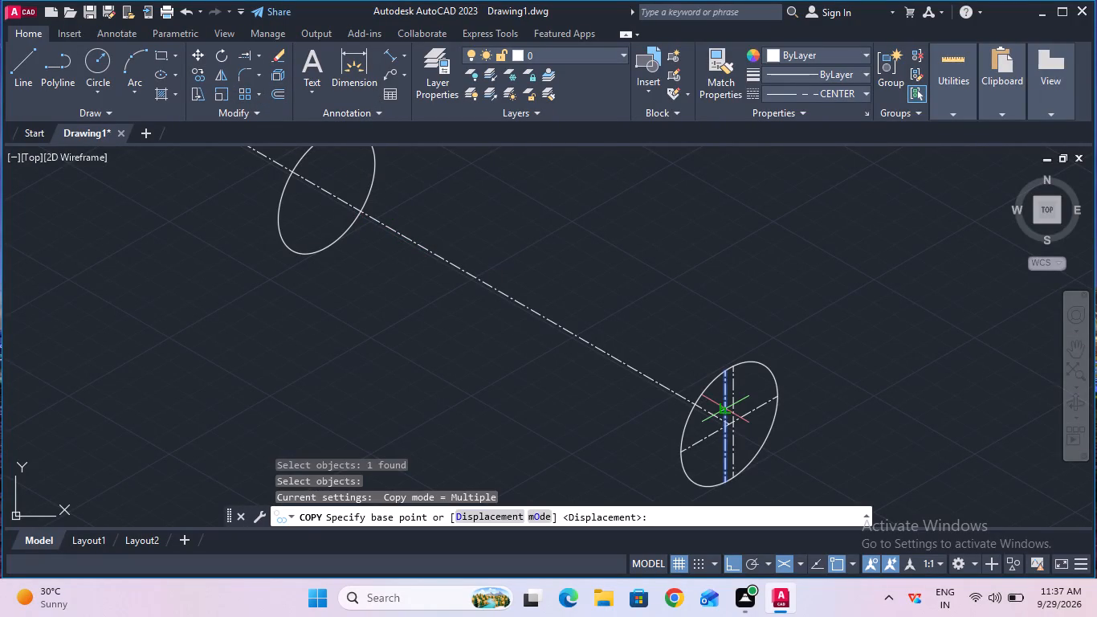
left_click(725, 429)
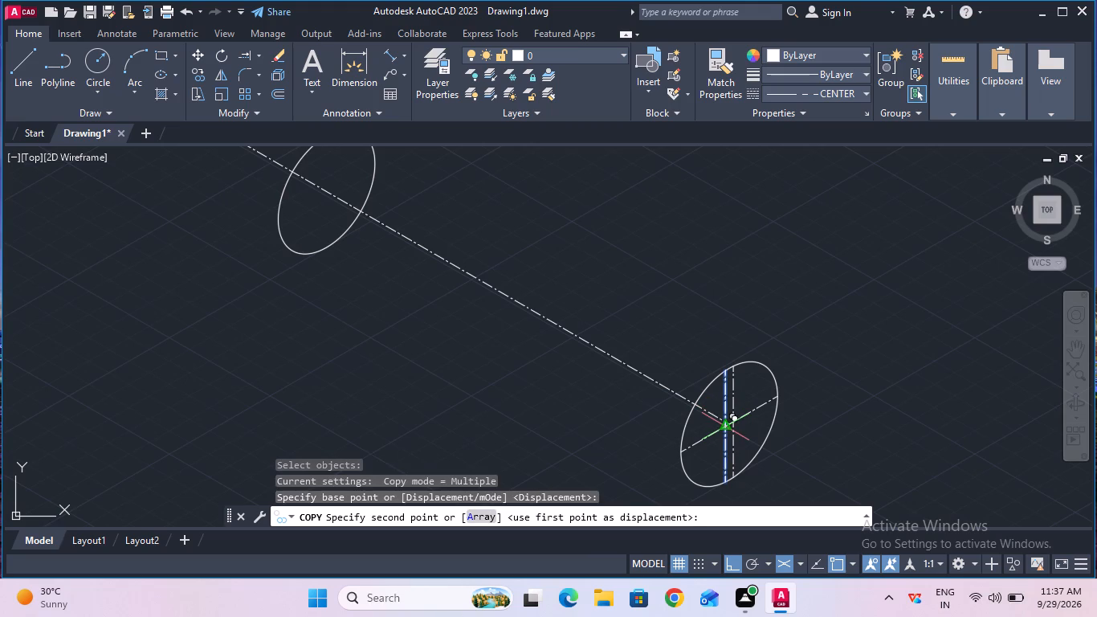
type("0.5")
key("Return")
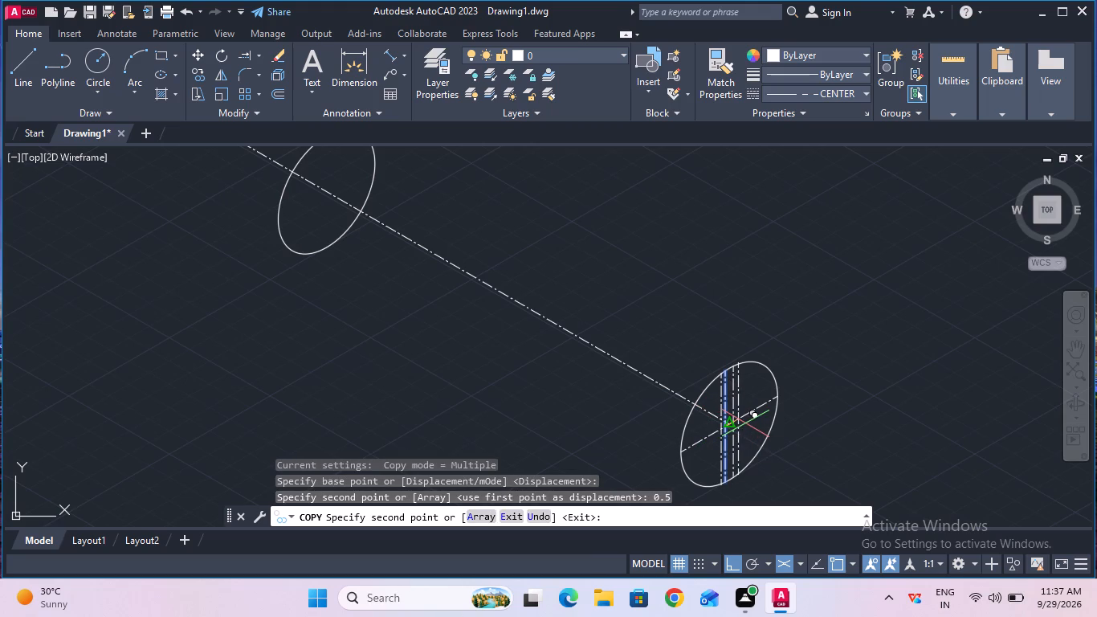
type("0.5")
key("Return")
key("Escape")
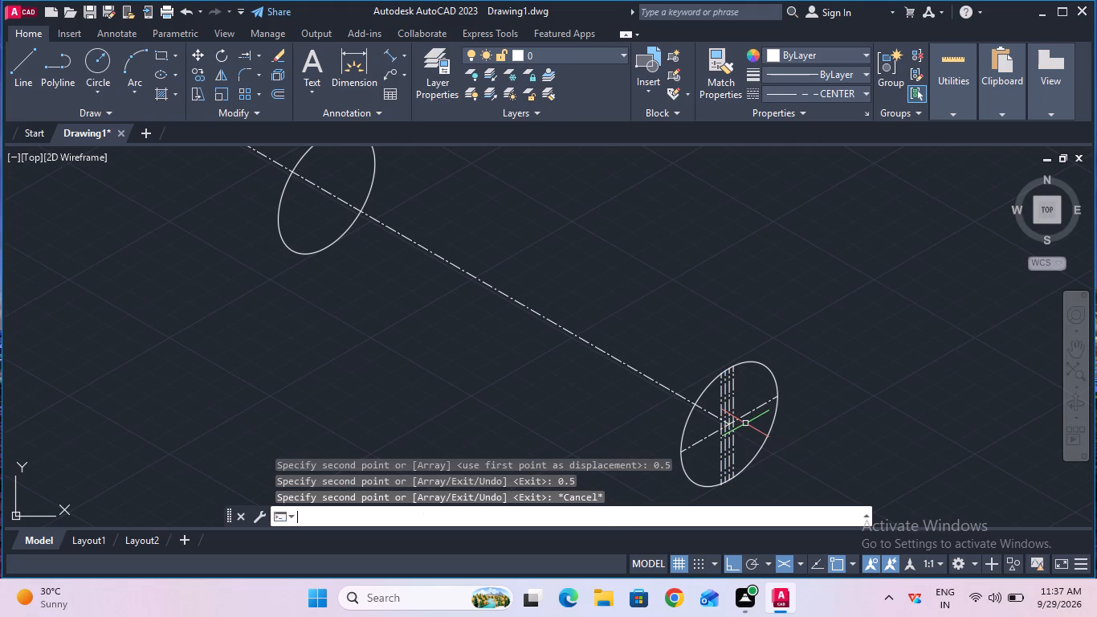
Check the spacing between the two outermost vertical lines with an aligned dimension, without placing it.
scroll(740, 423, "up", 2, "ctrl")
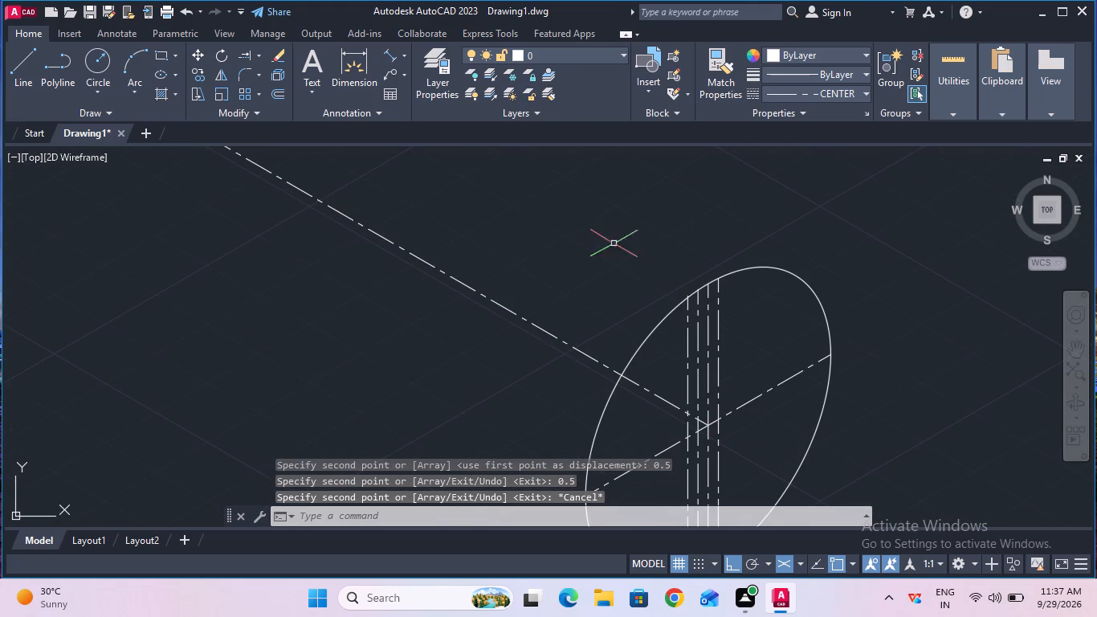
left_click(396, 59)
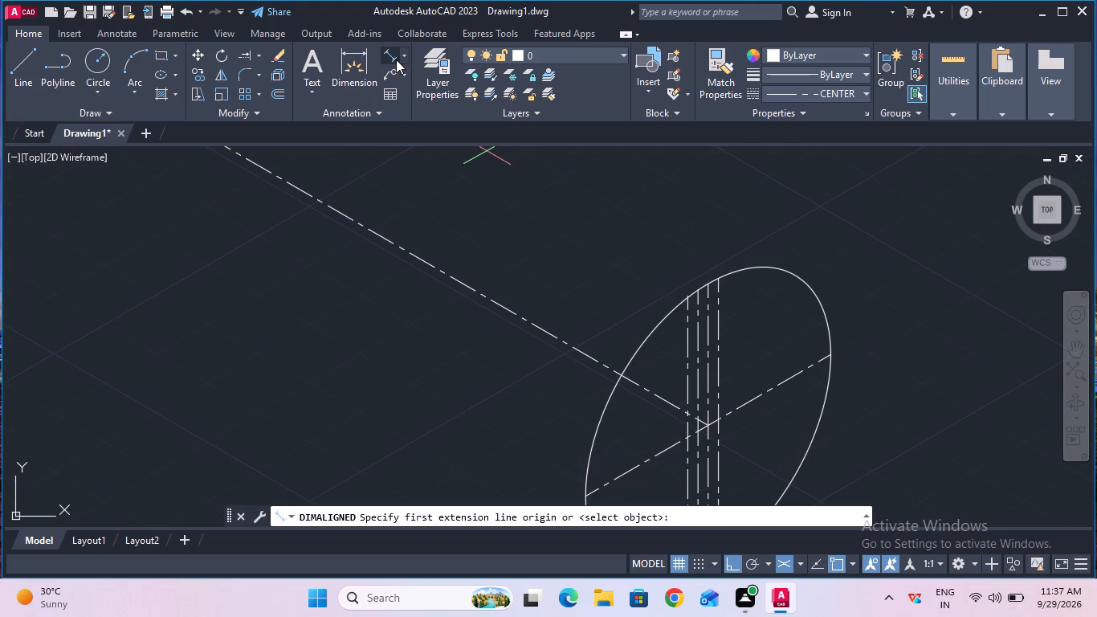
left_click(687, 440)
left_click(719, 422)
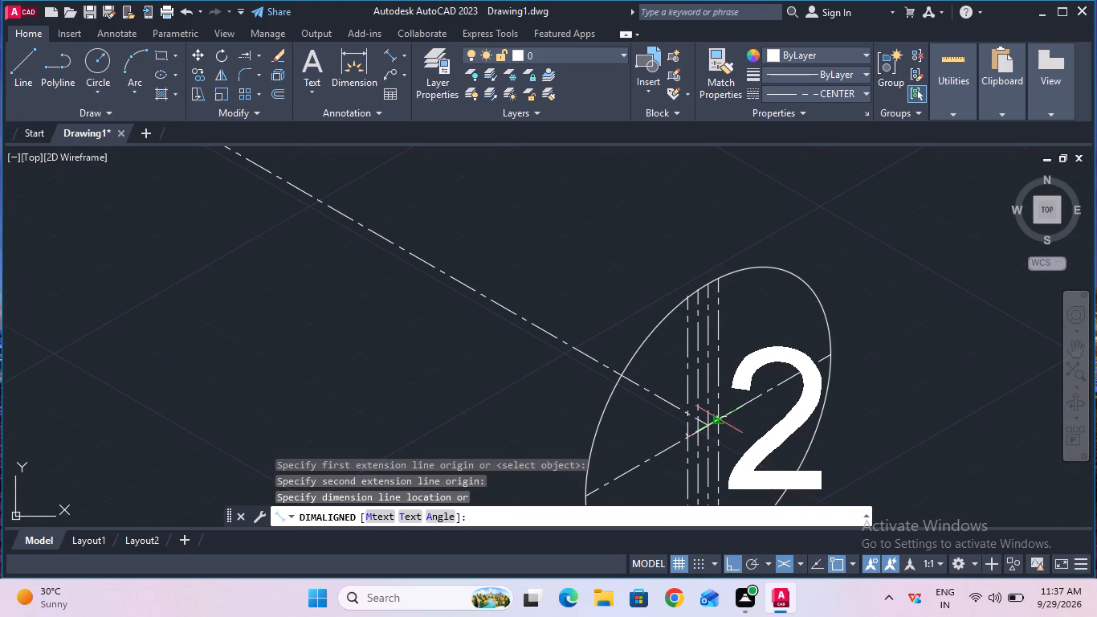
key("Escape")
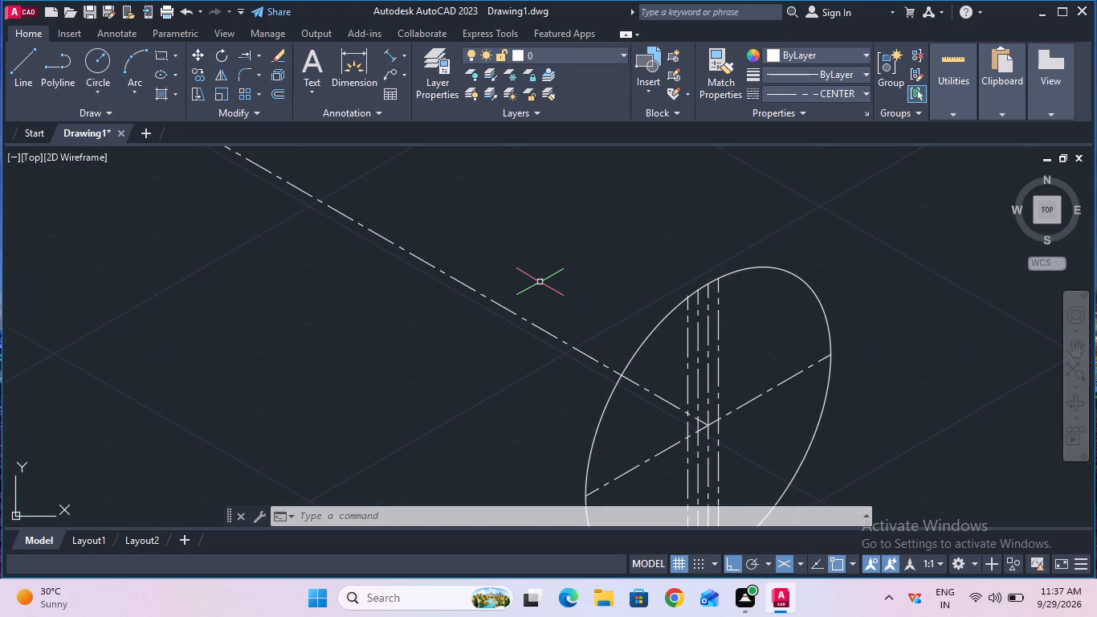
Erase the second vertical line from the left inside the isocircle.
left_click(273, 60)
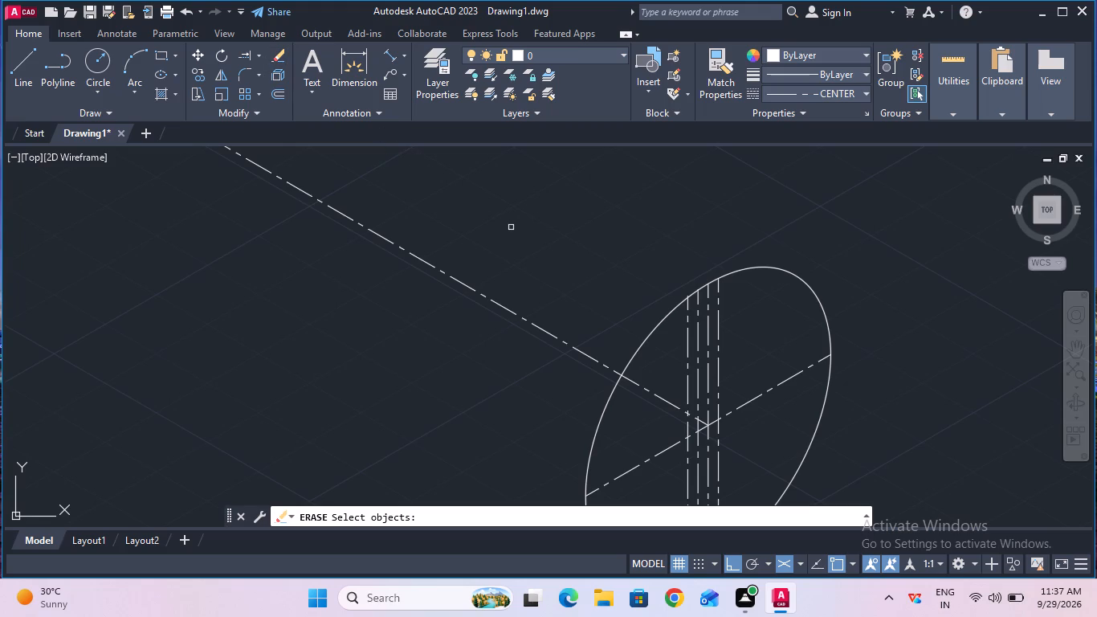
left_click(697, 308)
key("Return")
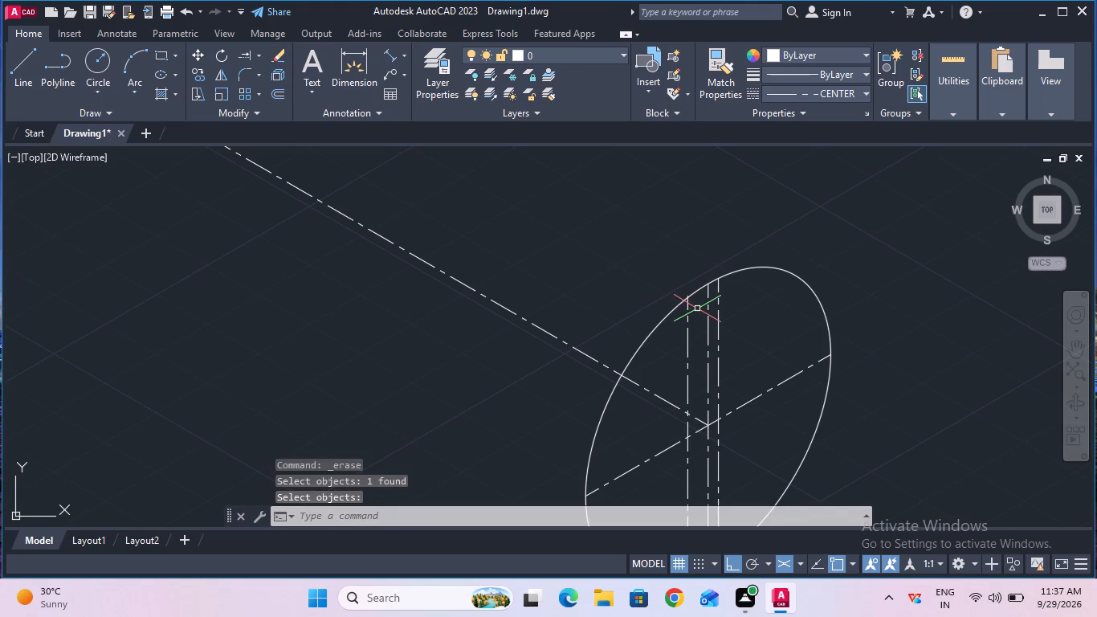
Erase the middle of the three vertical lines, the one through the center of the lower isocircle.
left_click(274, 55)
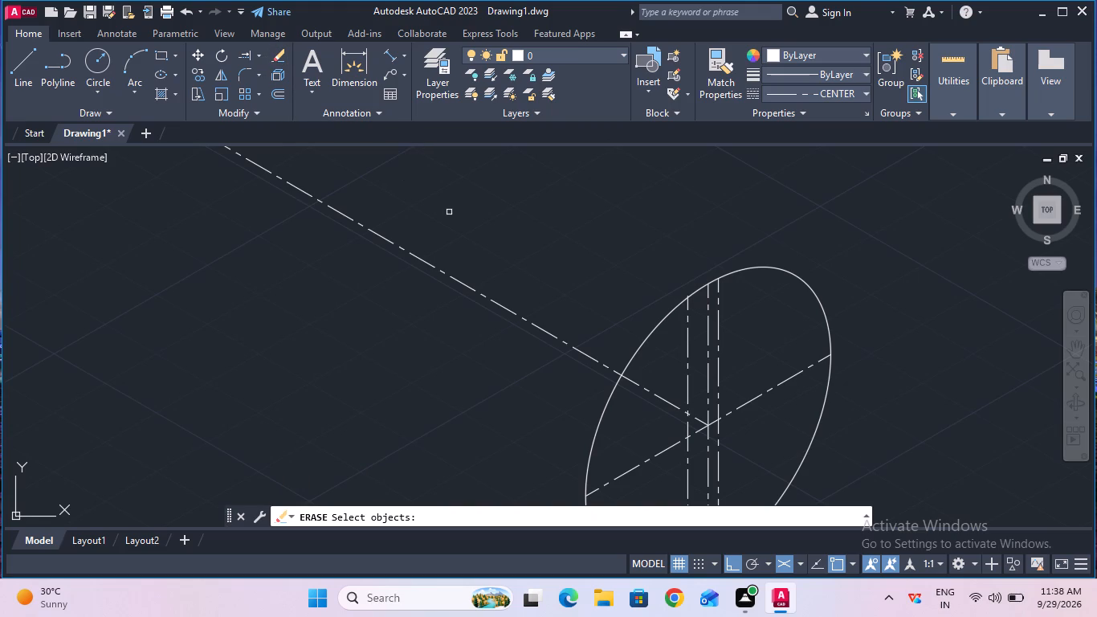
left_click(708, 343)
key("Return")
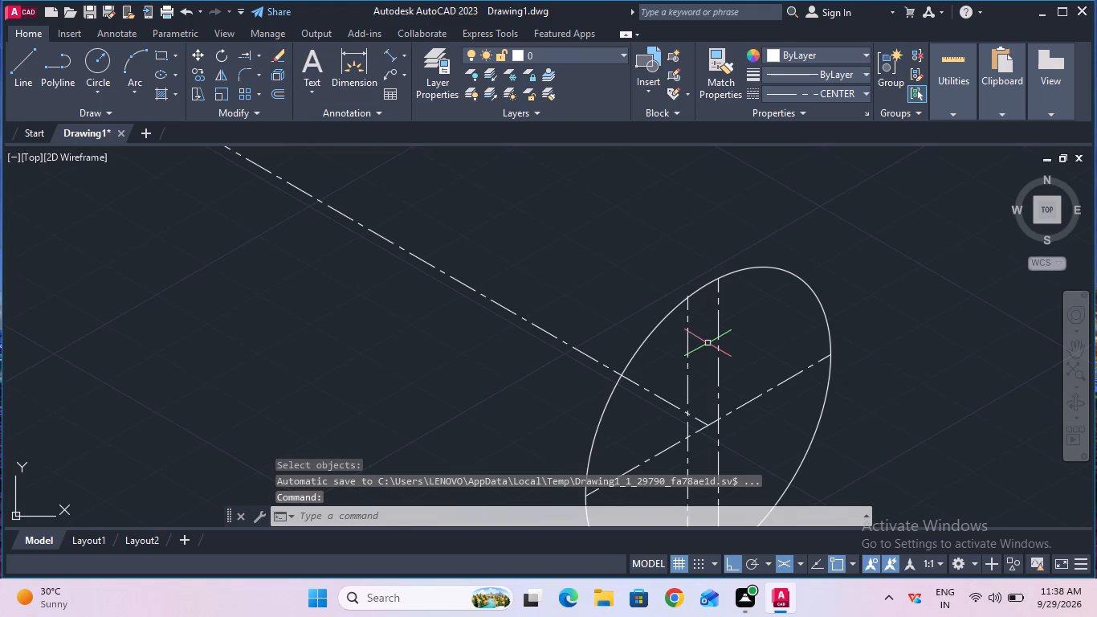
Trim the upper end of the left vertical line back to the lower isocircle's outline.
scroll(708, 343, "down", 1, "ctrl")
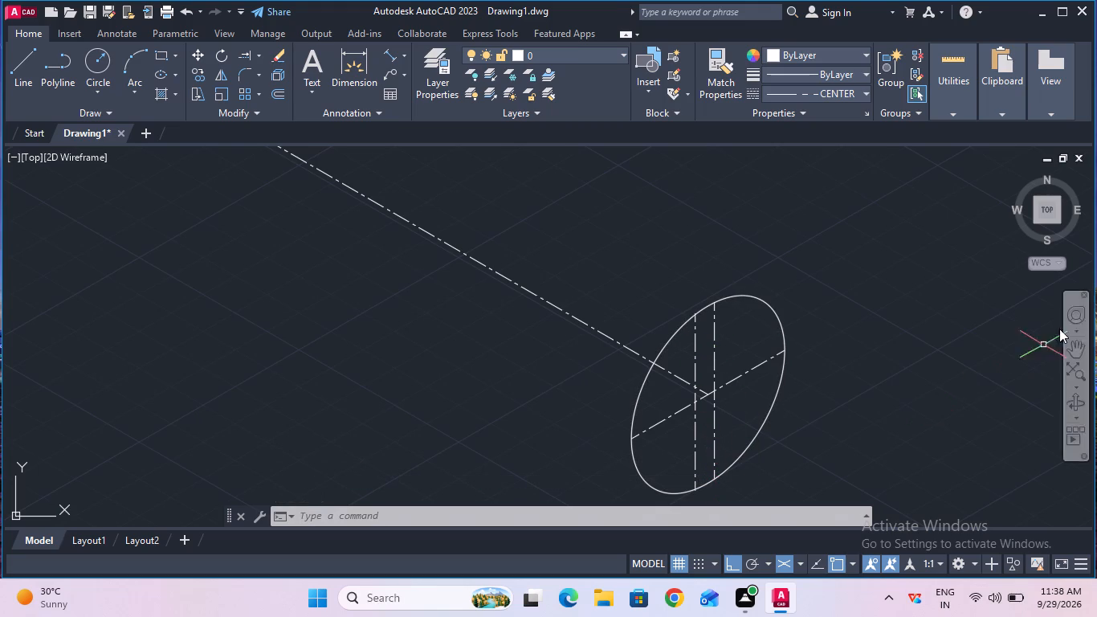
left_click(1082, 344)
left_click_drag(756, 419, 761, 351)
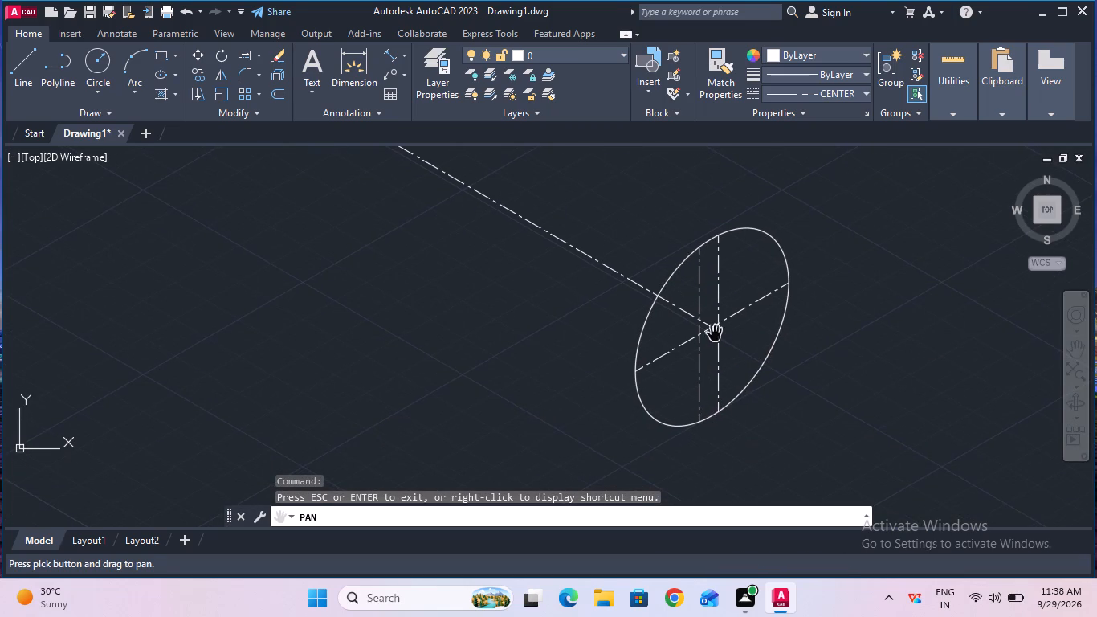
scroll(715, 333, "up", 2, "ctrl")
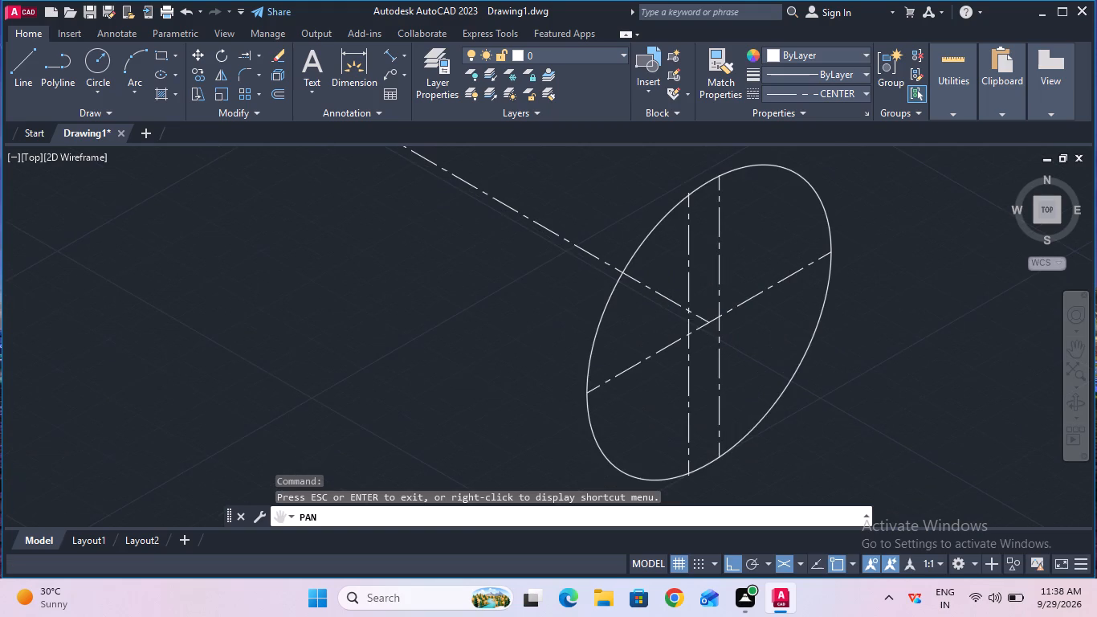
scroll(715, 333, "down", 2, "ctrl")
key("Escape")
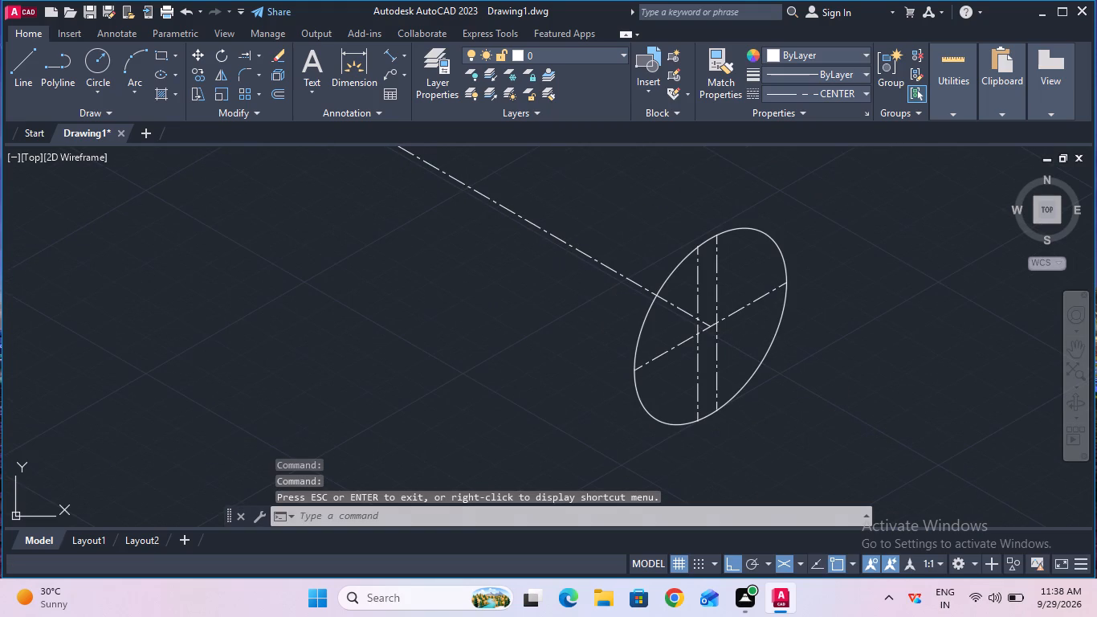
left_click(255, 59)
left_click(259, 84)
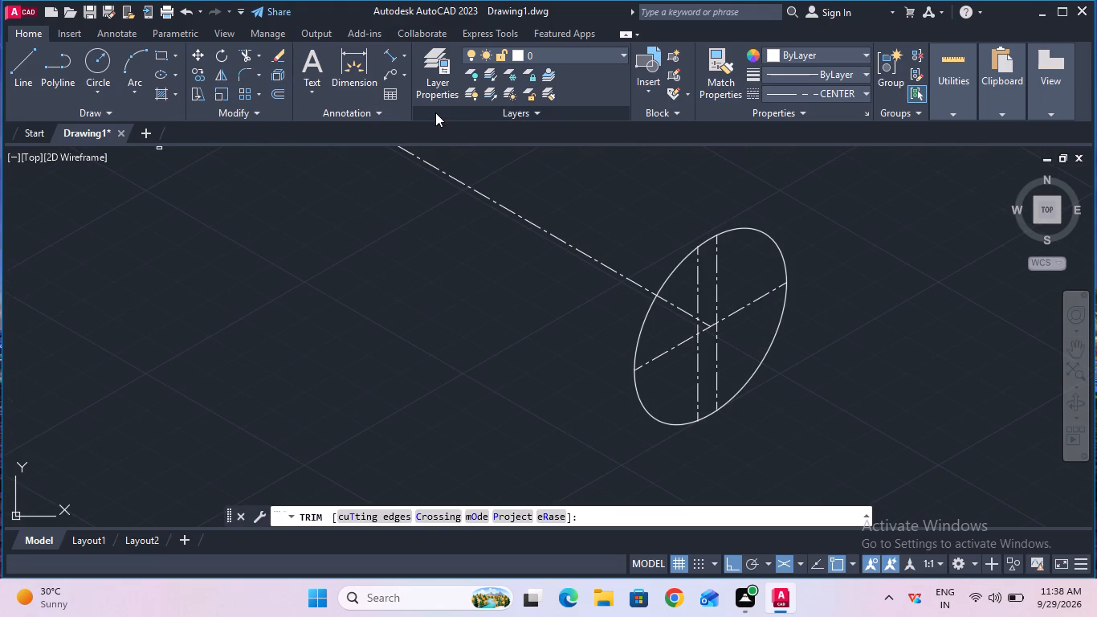
scroll(655, 206, "up", 3, "ctrl")
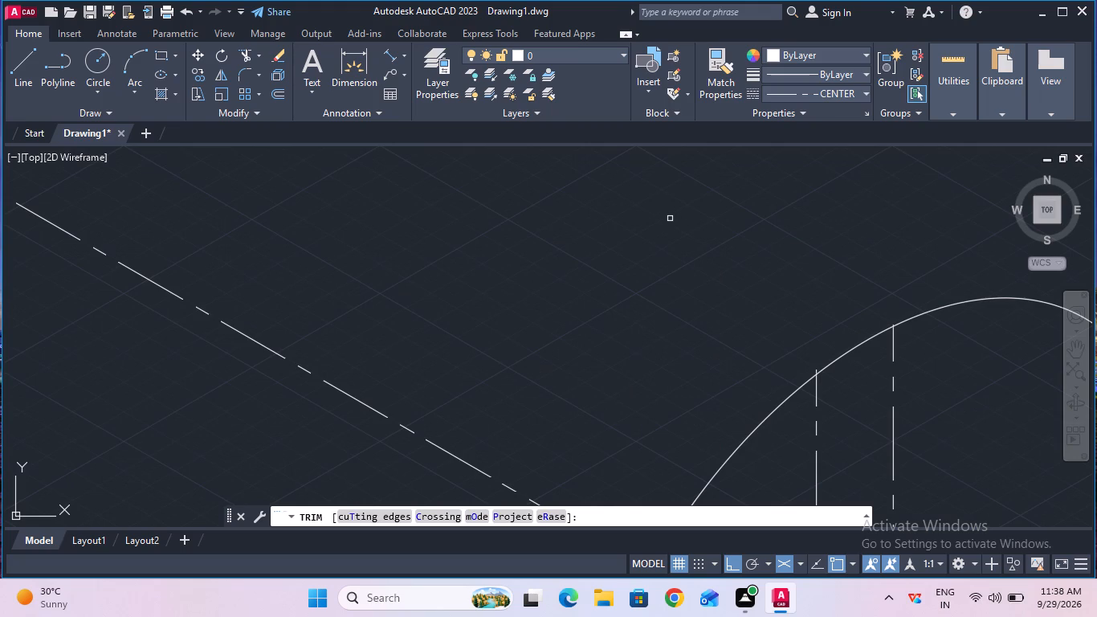
left_click(815, 370)
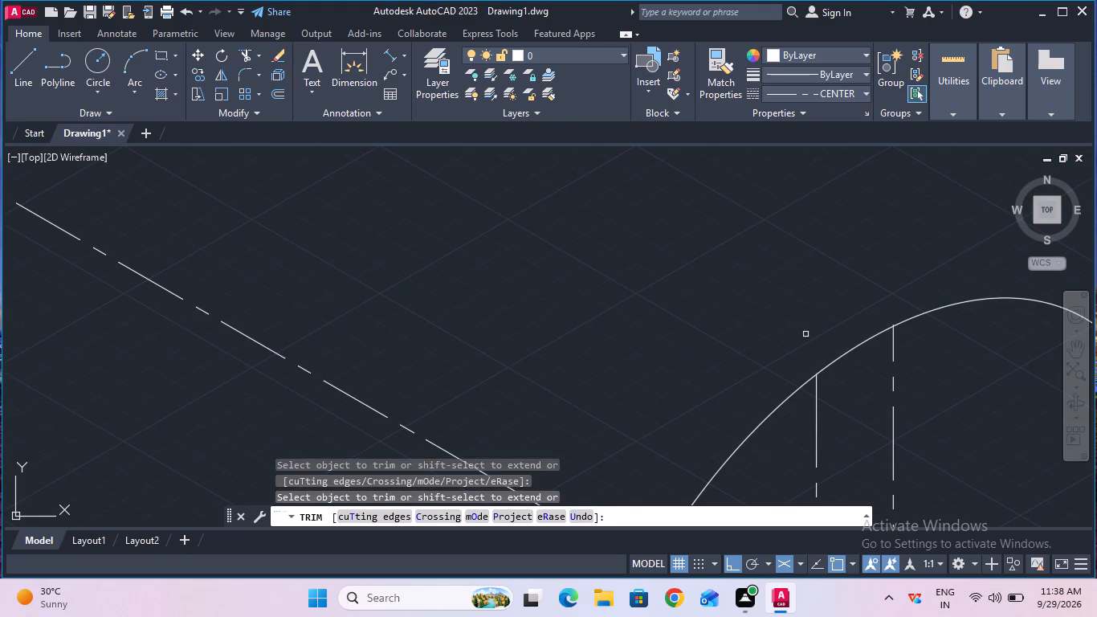
scroll(805, 333, "down", 4, "ctrl")
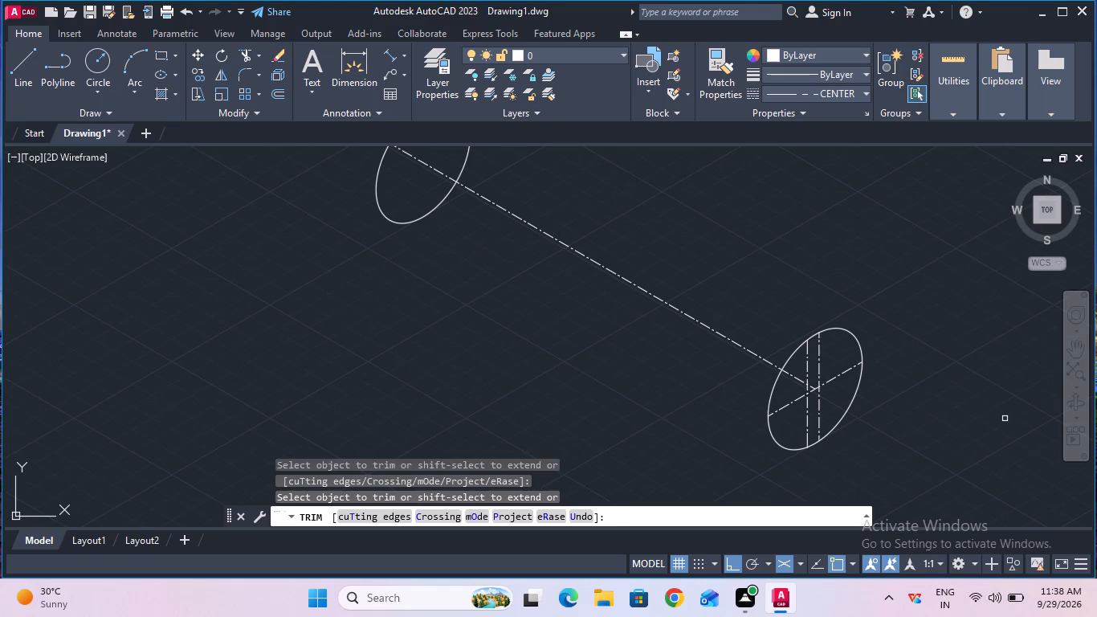
key("Escape")
Trim the lower end of the same left vertical line back to the isocircle's outline.
left_click(1070, 347)
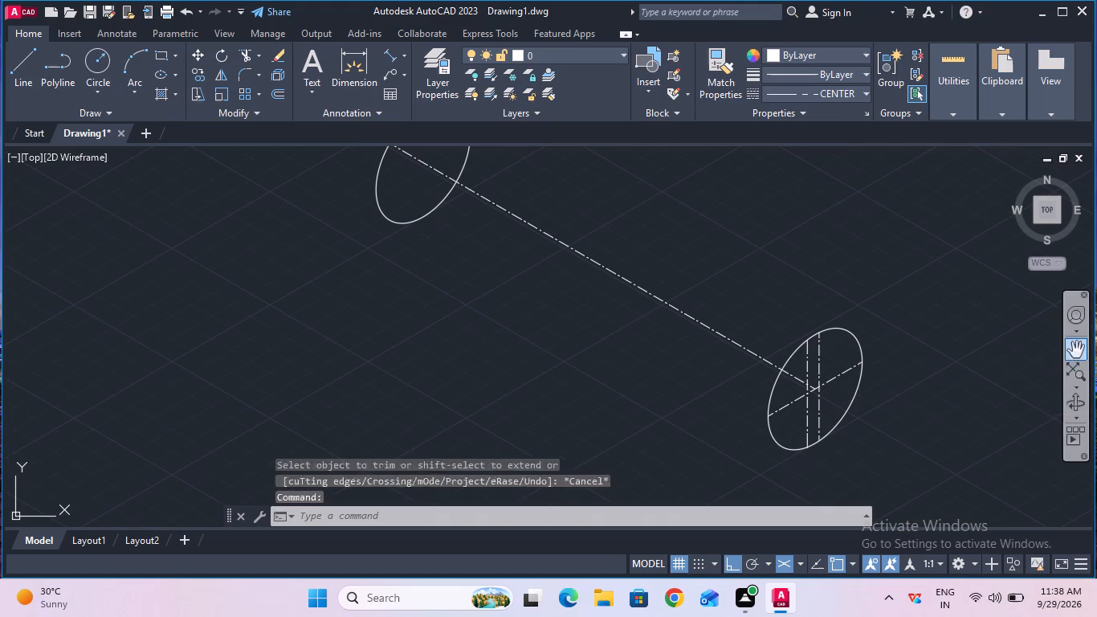
left_click_drag(728, 470, 746, 424)
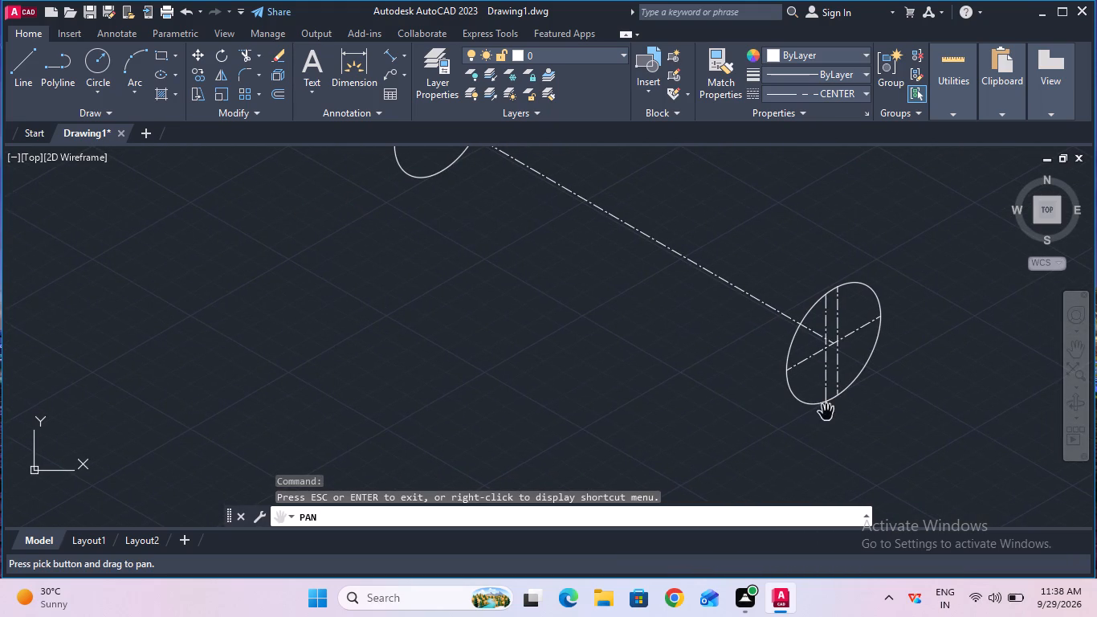
scroll(843, 411, "up", 4, "ctrl")
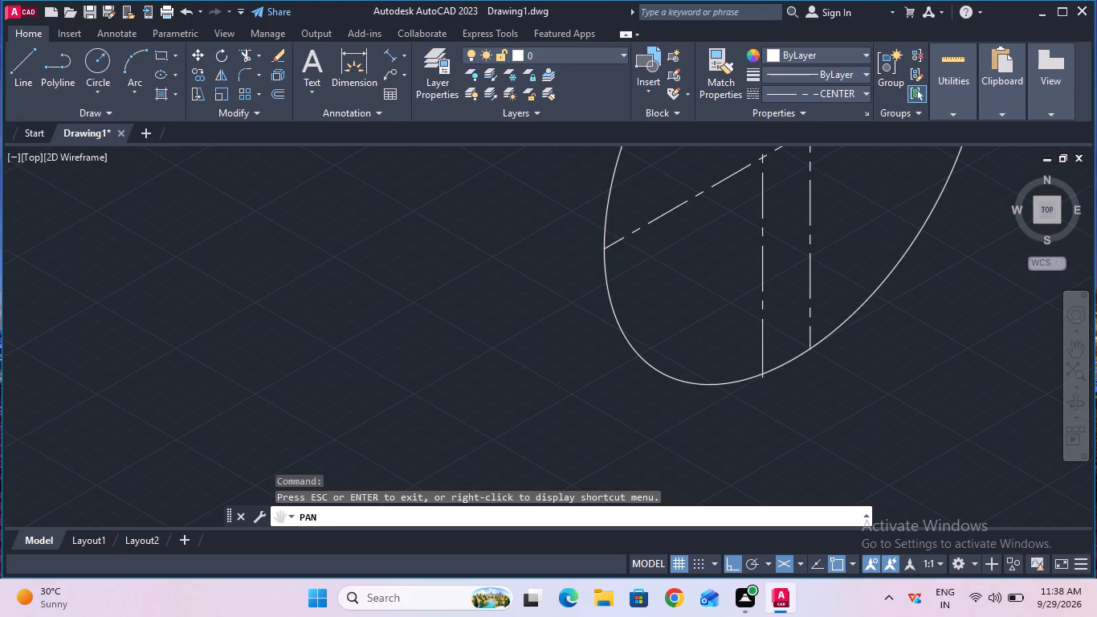
key("Escape")
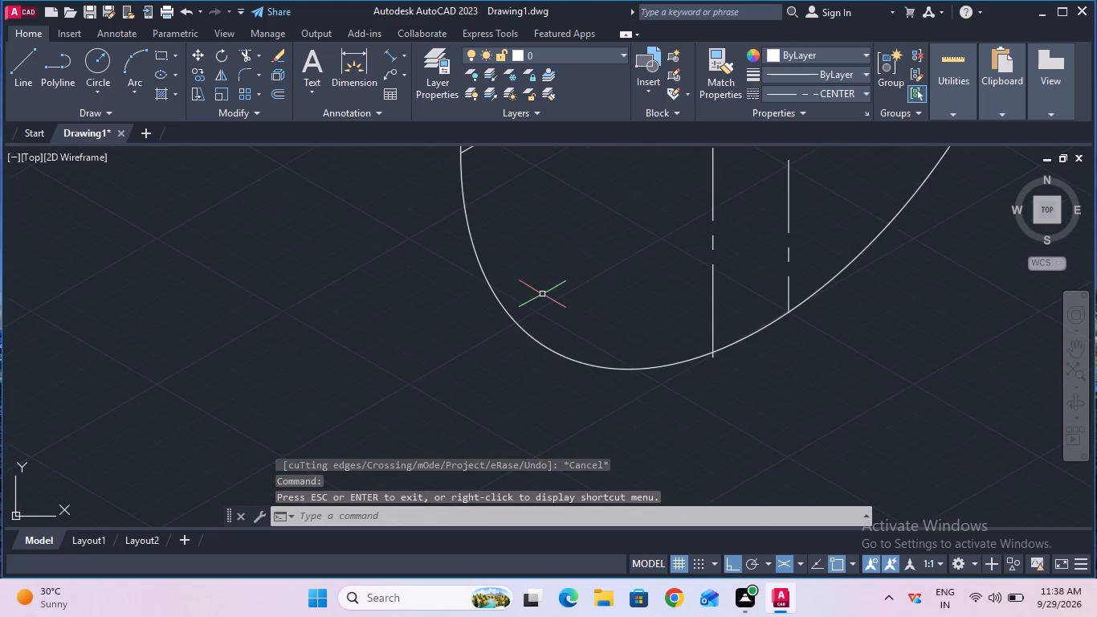
left_click(249, 61)
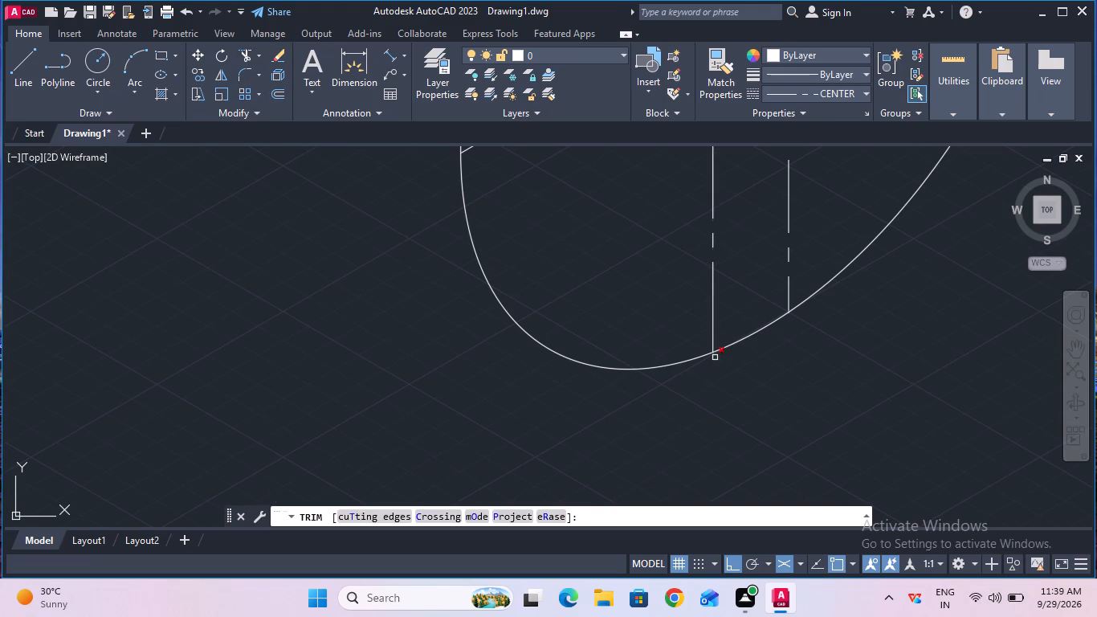
left_click(715, 358)
scroll(724, 376, "down", 2, "ctrl")
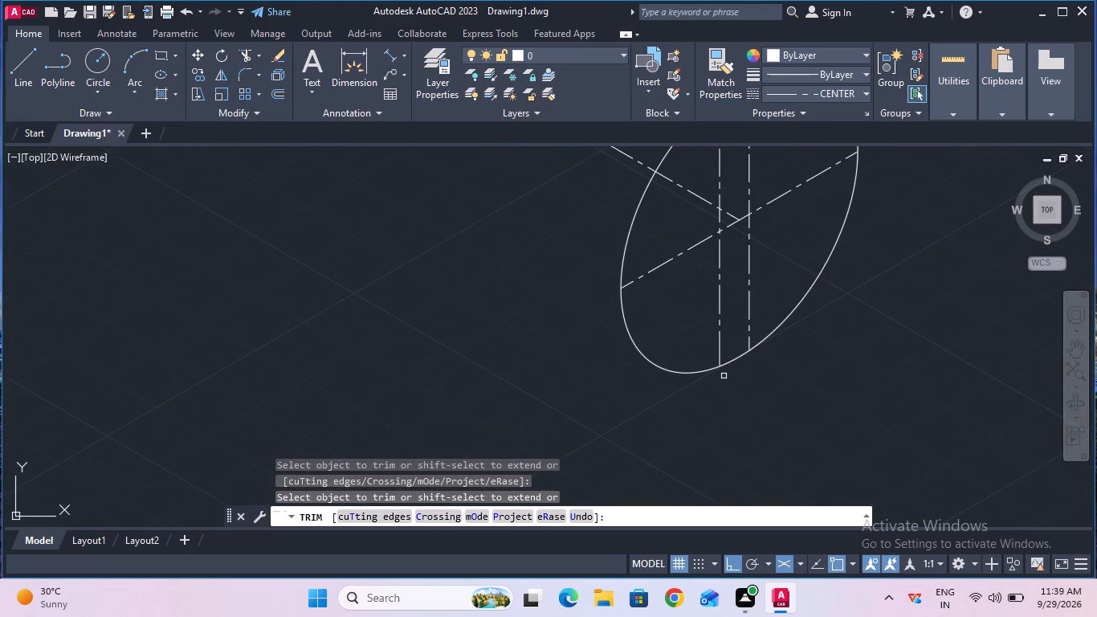
scroll(724, 376, "down", 1, "ctrl")
key("Escape")
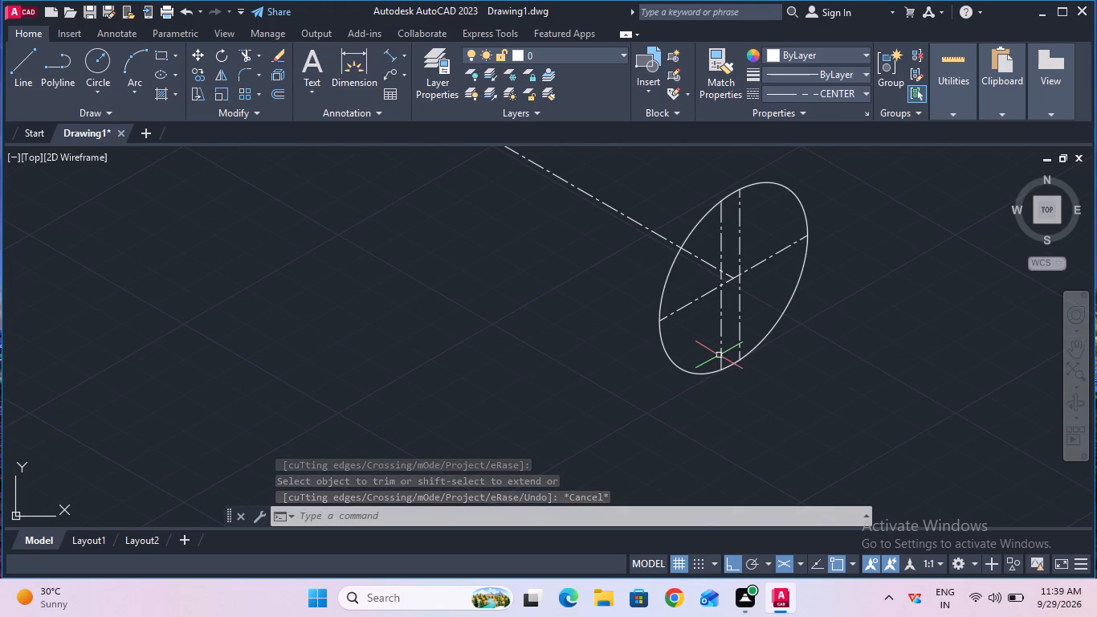
Set the linetype of the left vertical line inside the isocircle to ByBlock in its properties.
left_click(721, 355)
type("pr")
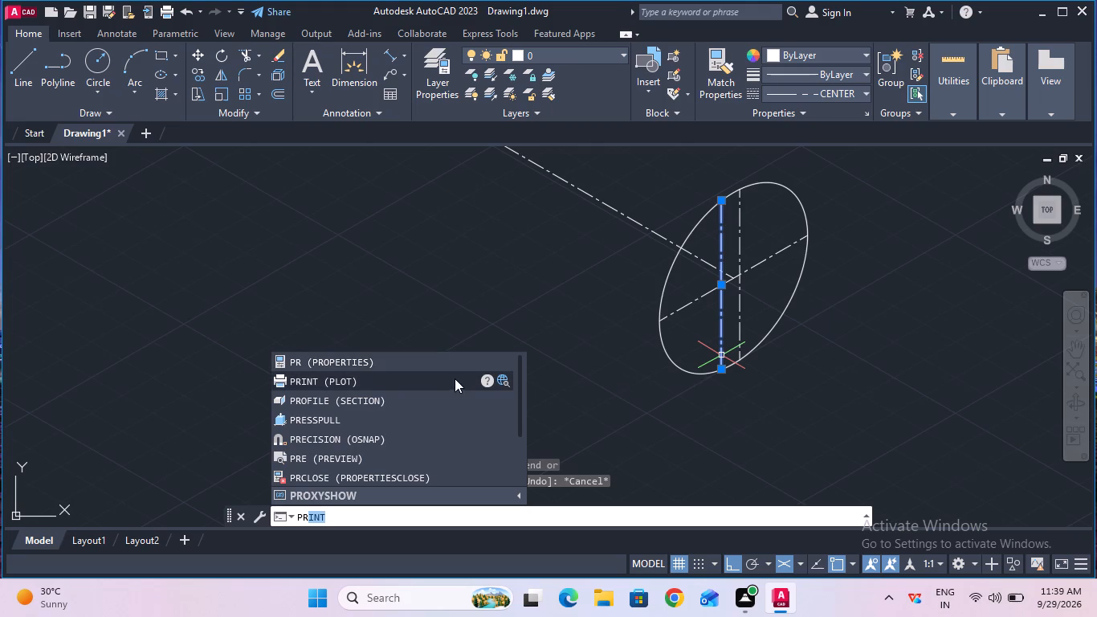
left_click(449, 364)
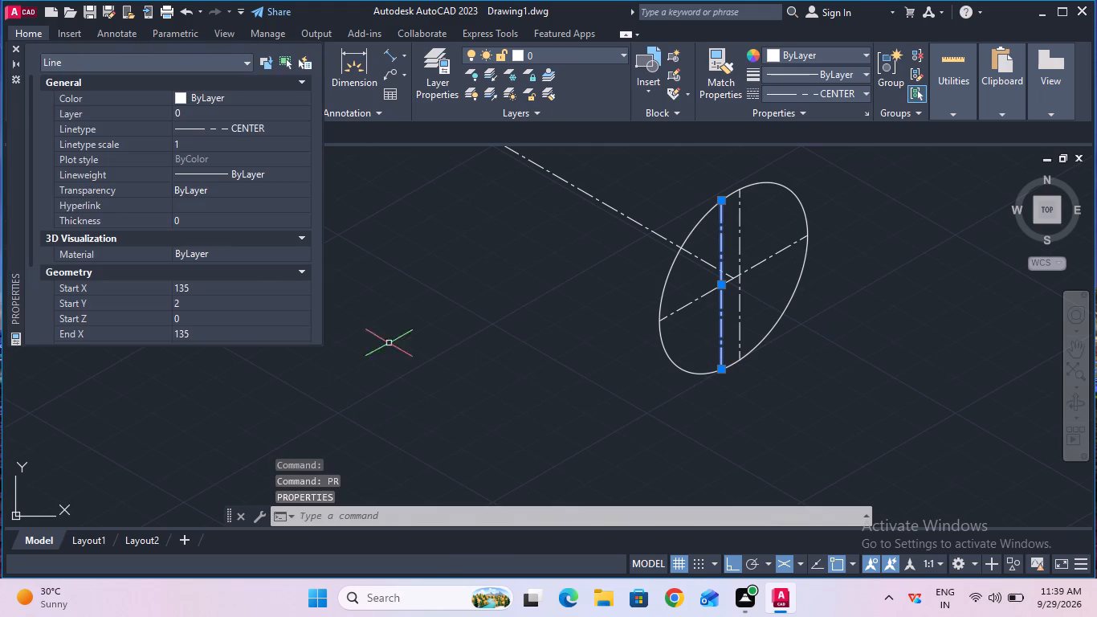
left_click(226, 128)
left_click(226, 128)
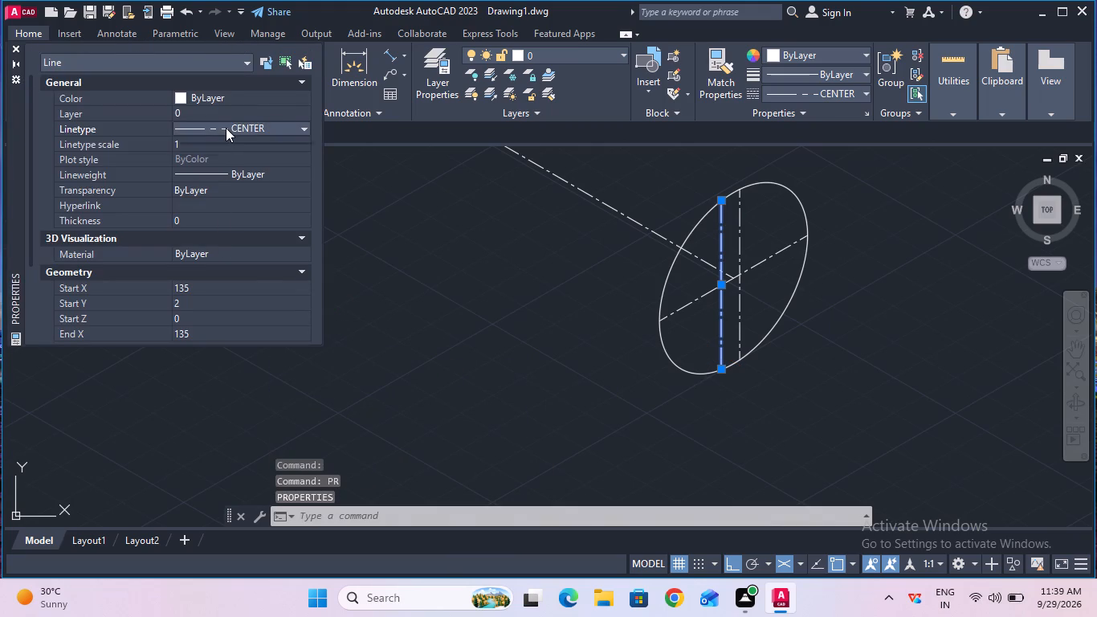
left_click(231, 152)
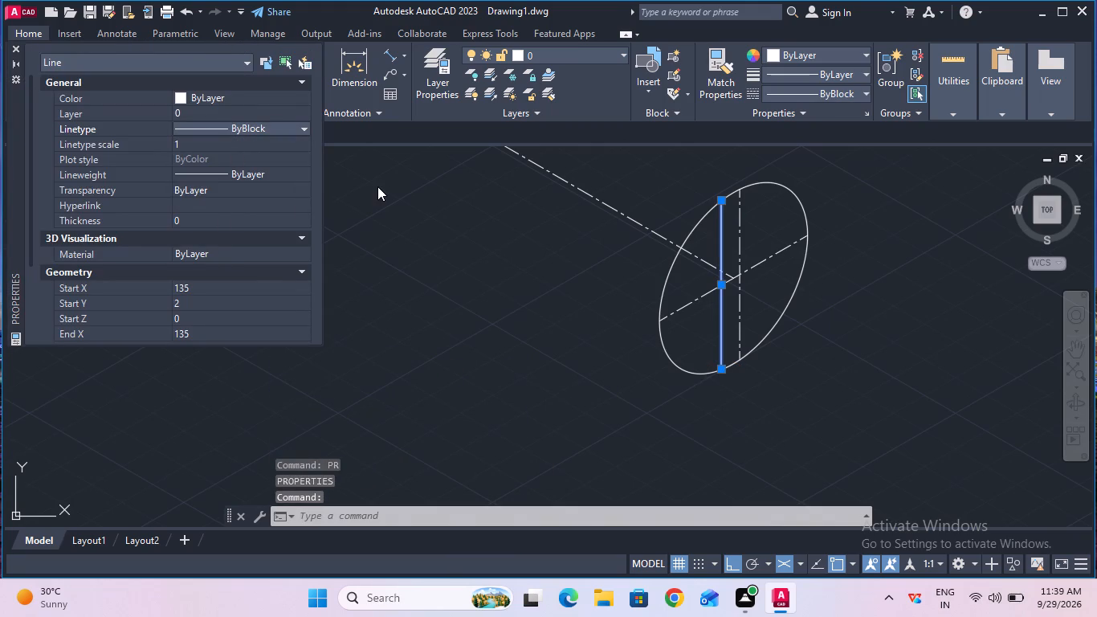
Set the linetype of the right vertical line inside the isocircle to ByBlock and close the properties.
left_click(740, 234)
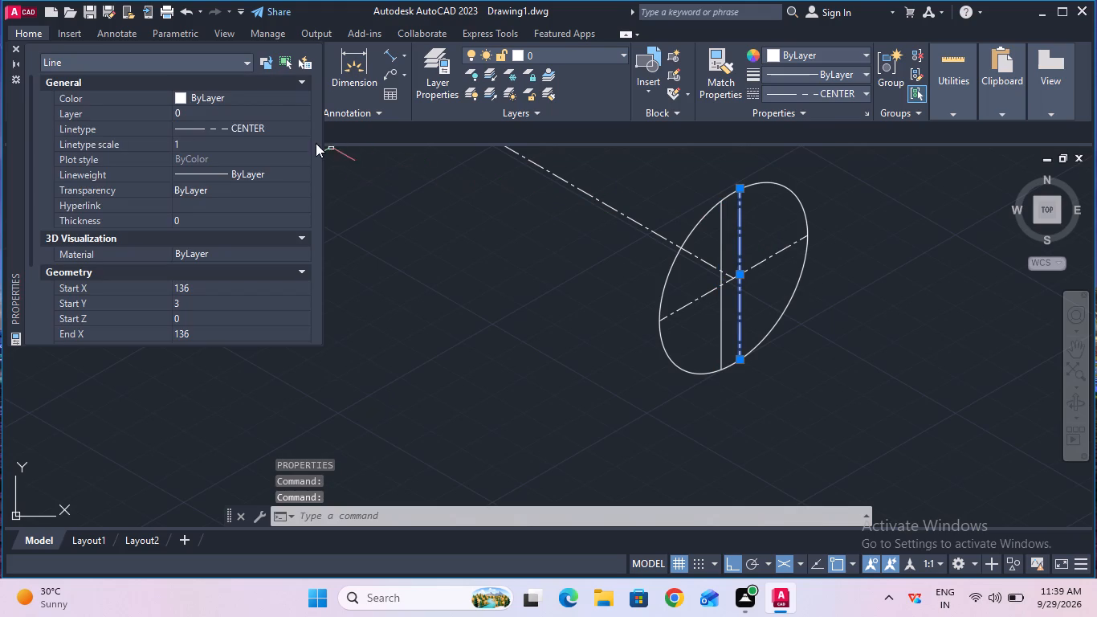
left_click(300, 127)
left_click(300, 127)
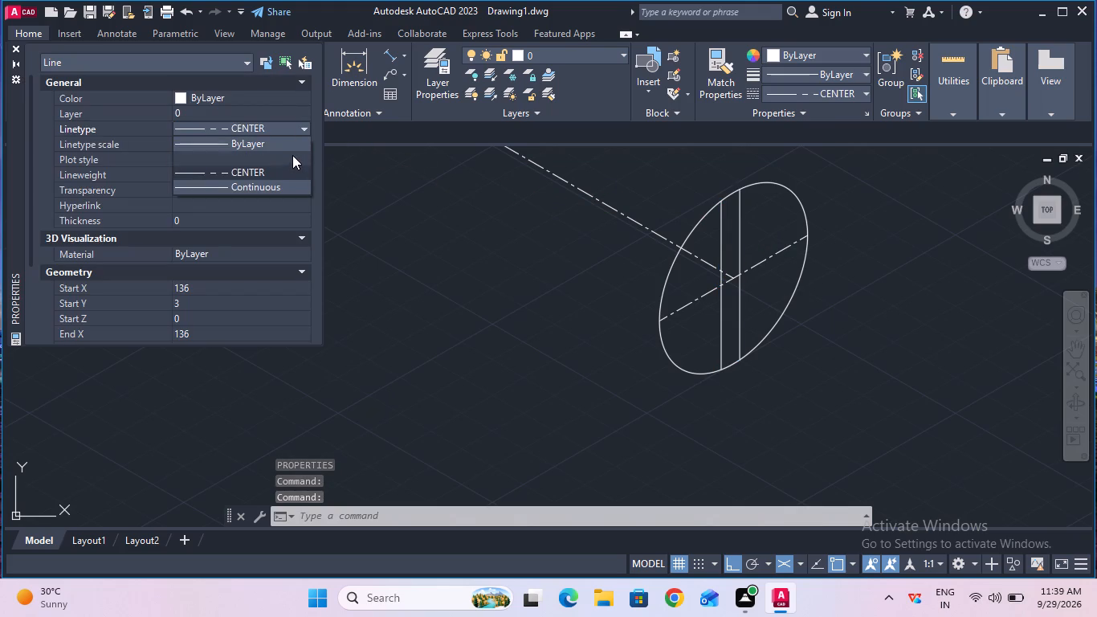
left_click(291, 159)
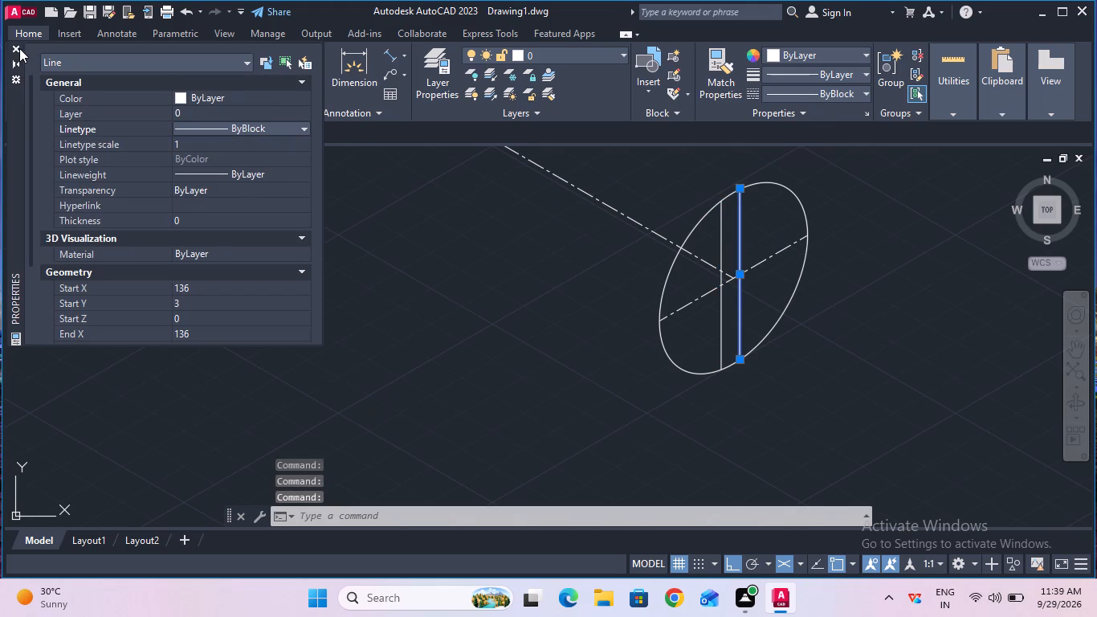
left_click(16, 47)
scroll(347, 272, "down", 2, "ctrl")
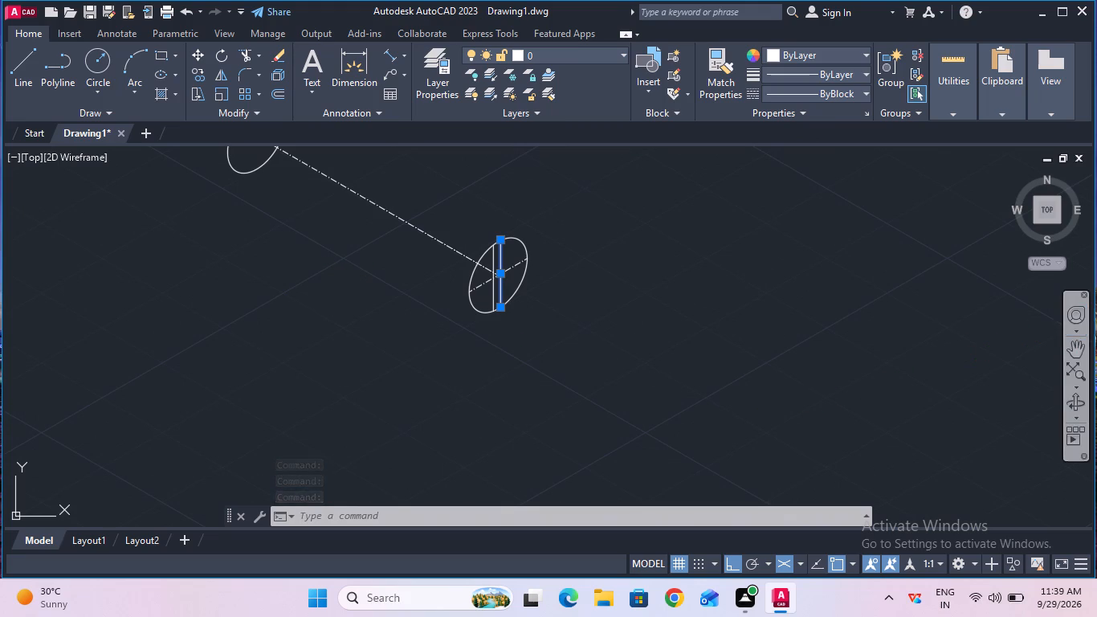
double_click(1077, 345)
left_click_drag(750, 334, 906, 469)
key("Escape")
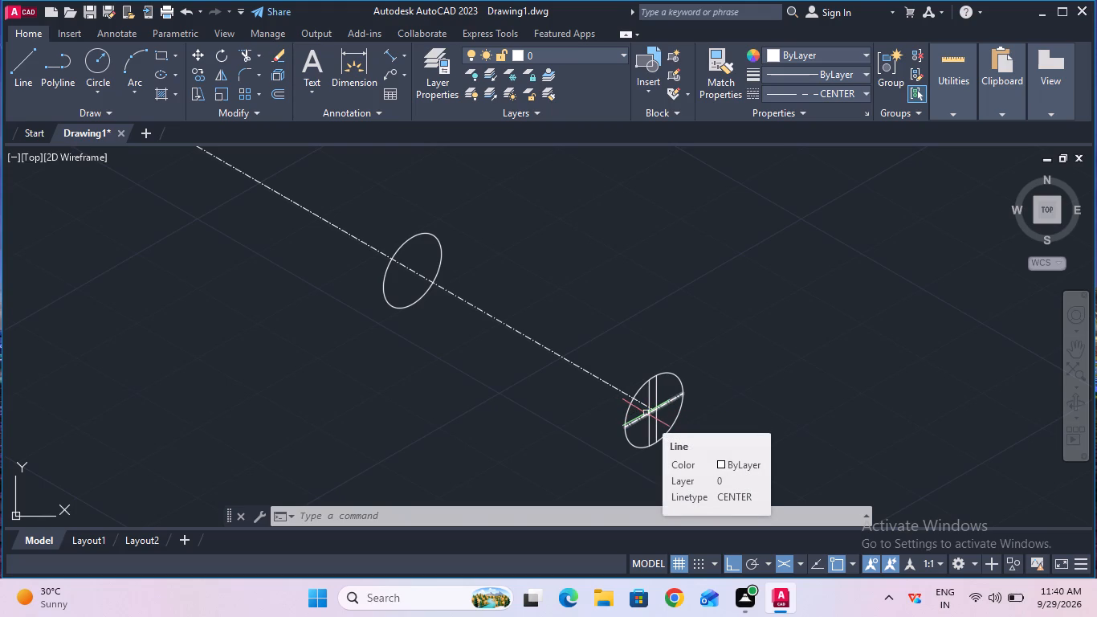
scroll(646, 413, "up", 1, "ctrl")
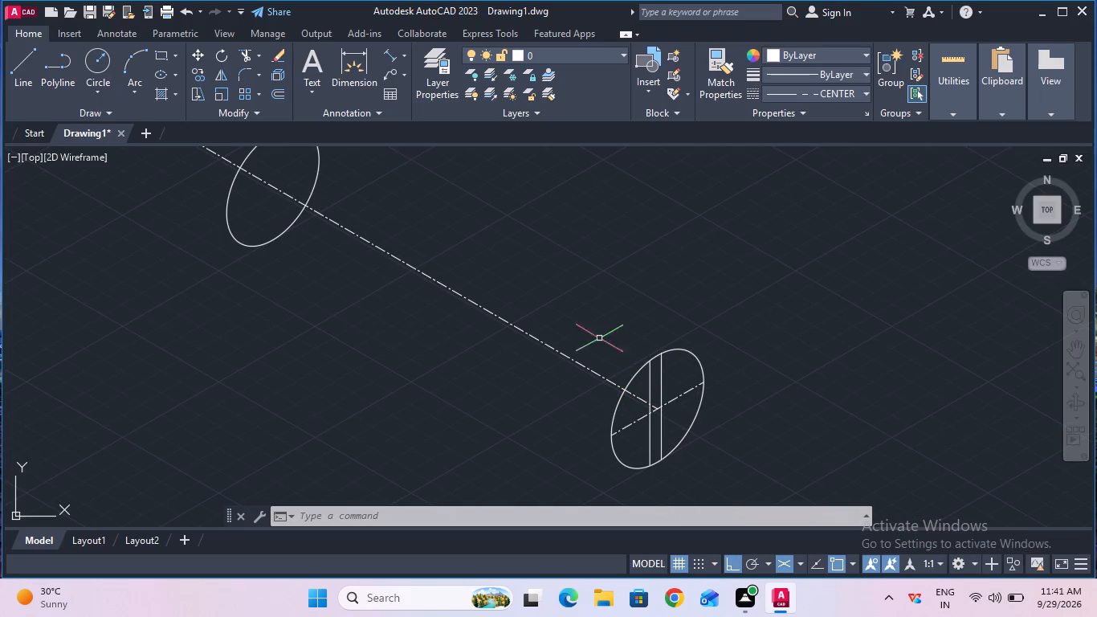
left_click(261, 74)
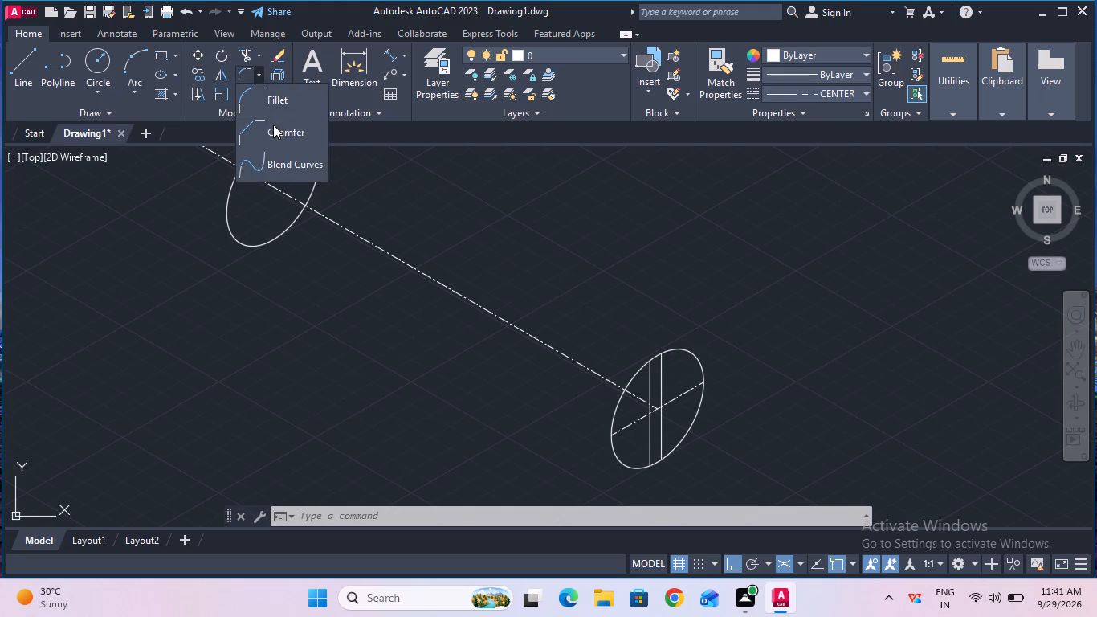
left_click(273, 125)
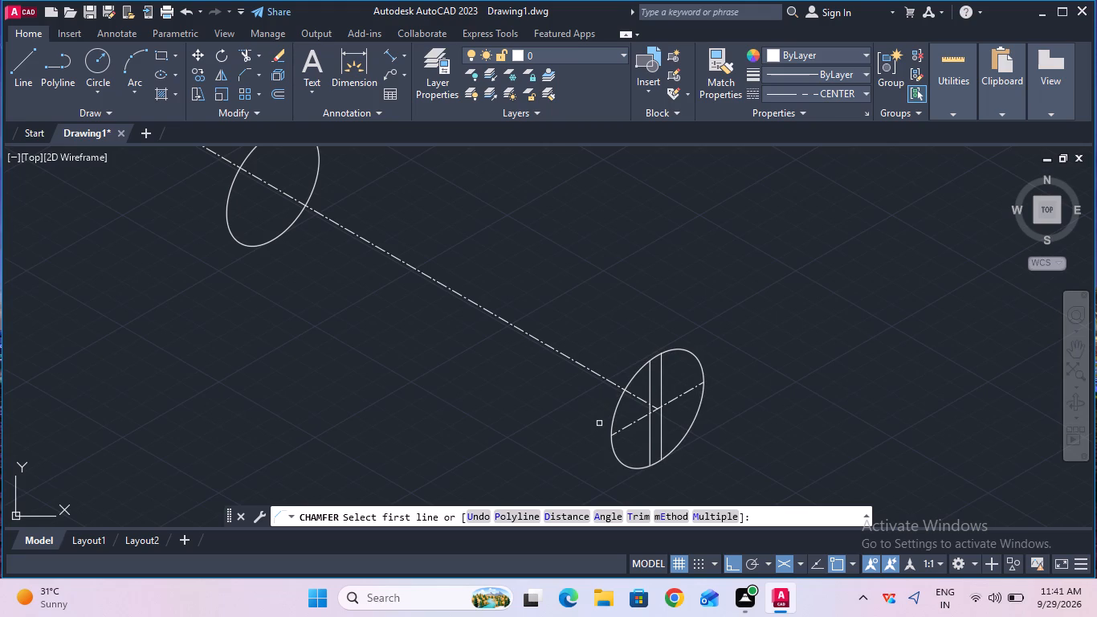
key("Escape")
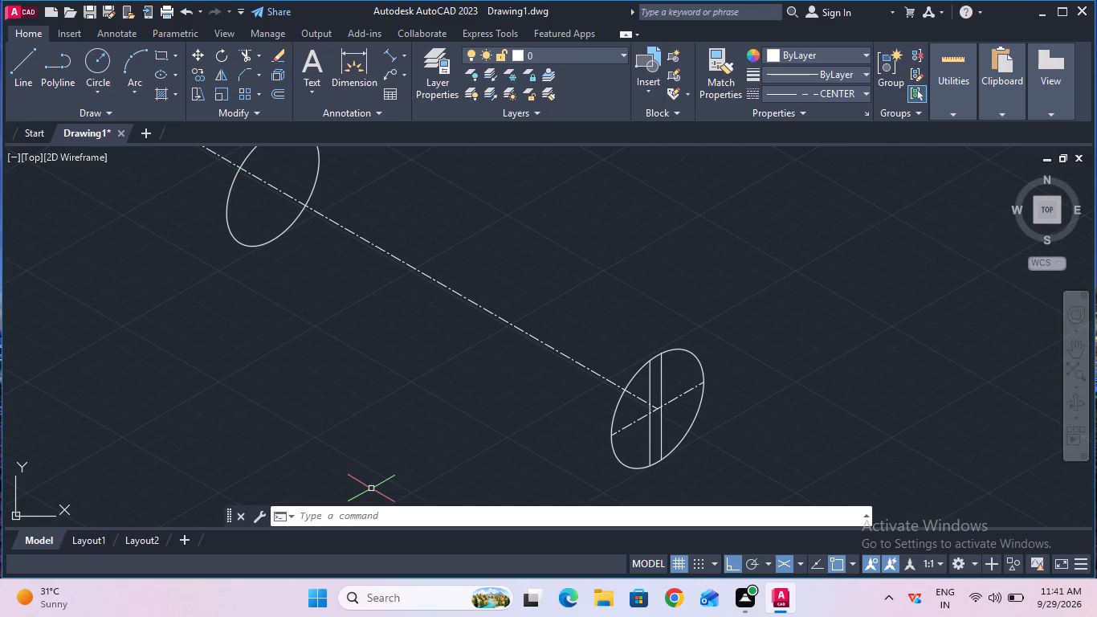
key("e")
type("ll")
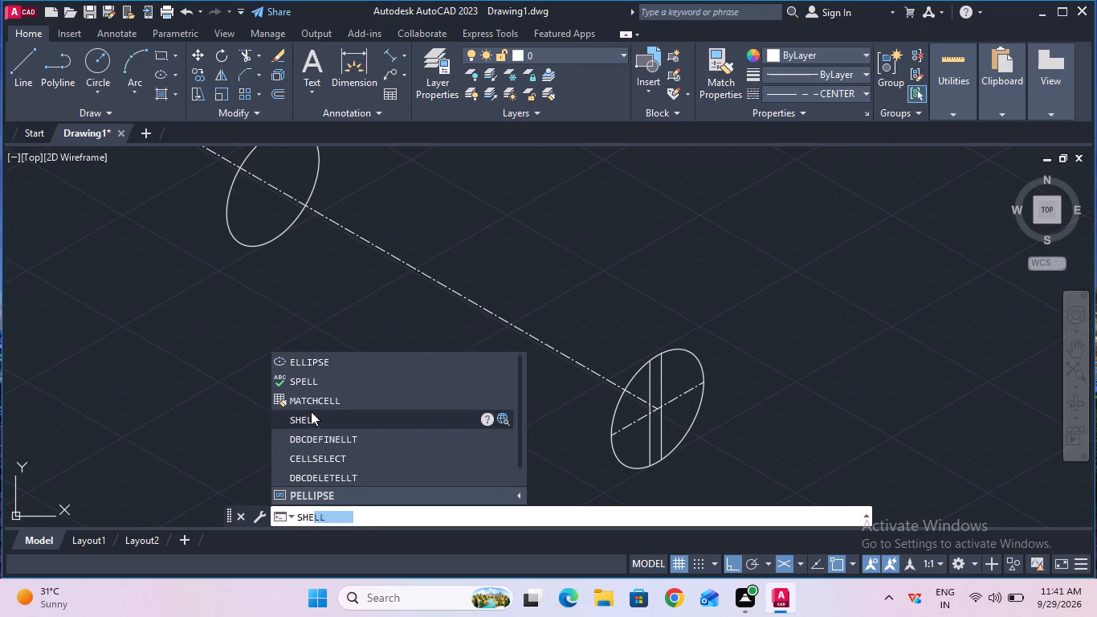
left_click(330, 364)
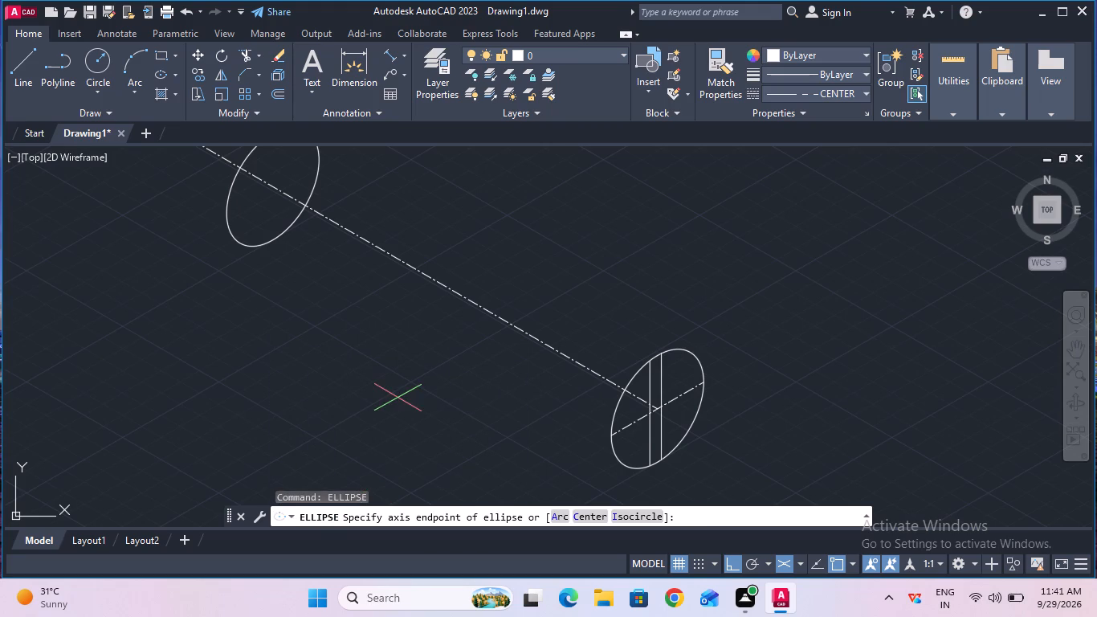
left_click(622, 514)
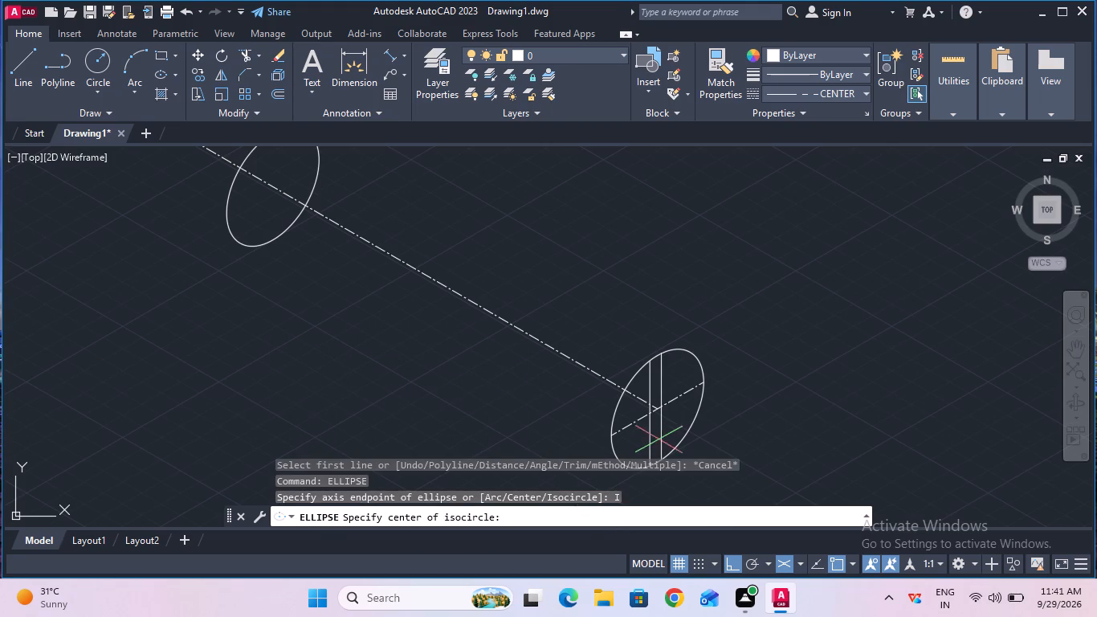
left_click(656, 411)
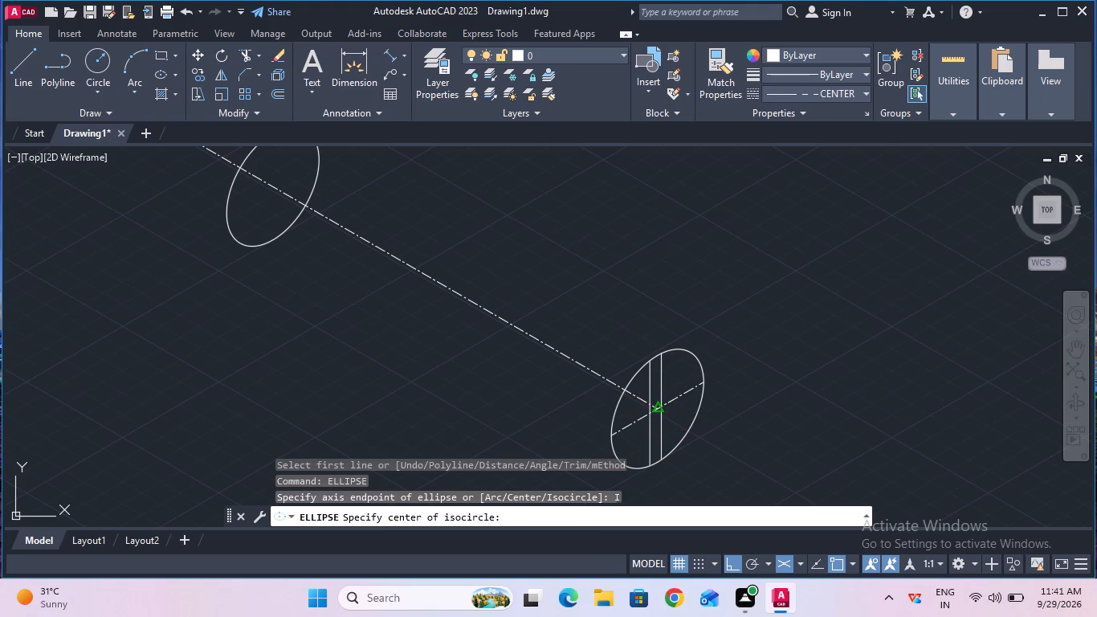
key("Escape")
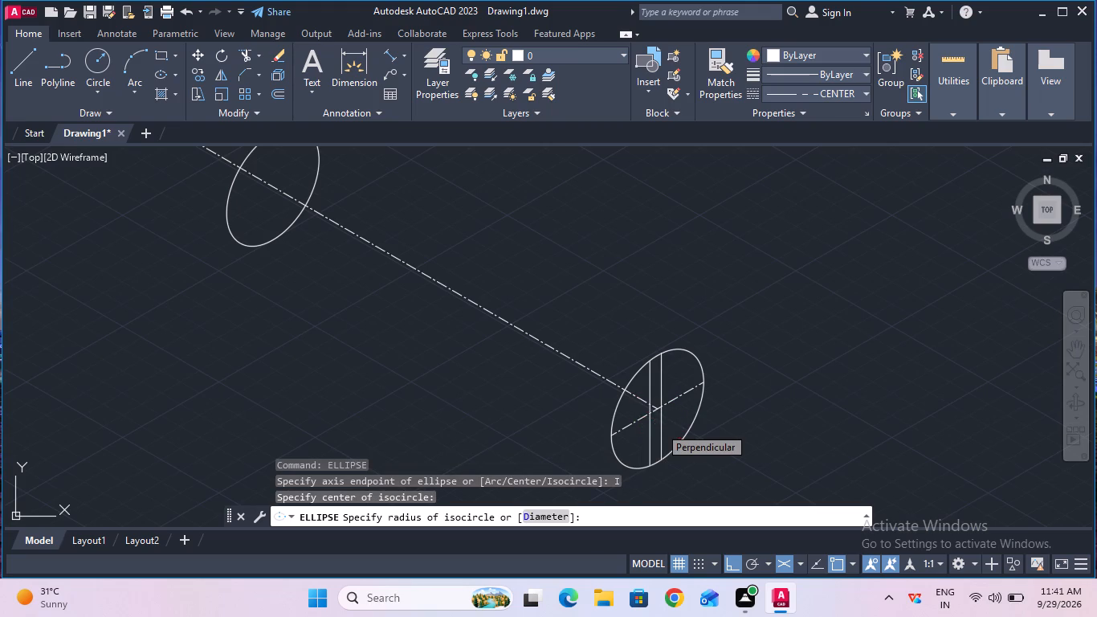
Set the current linetype for new objects to ByBlock.
left_click(804, 92)
left_click(804, 124)
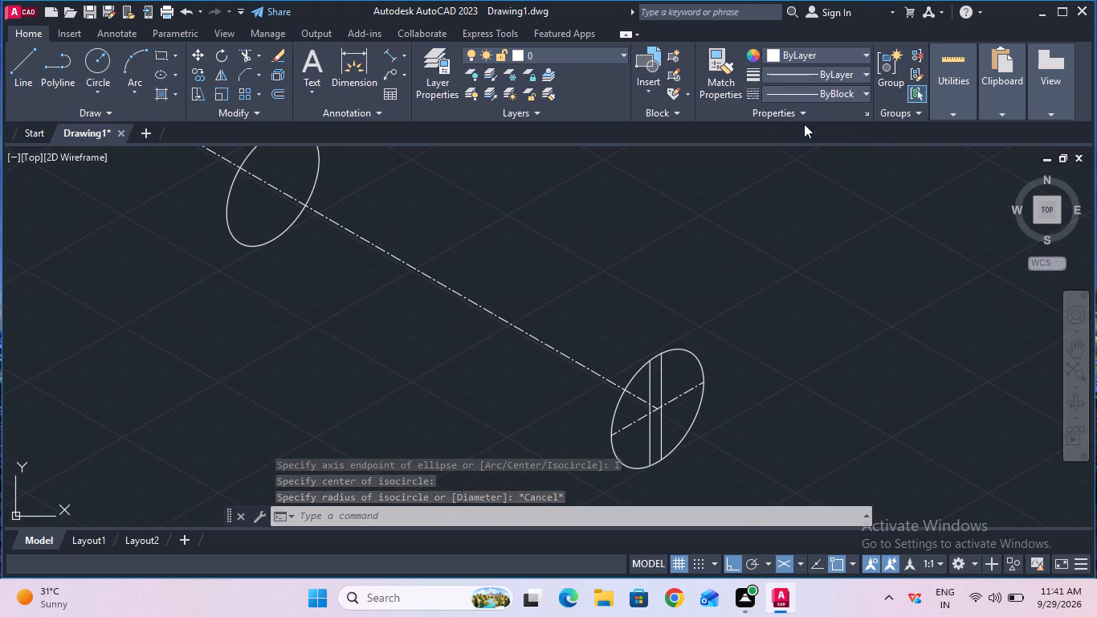
Draw an isocircle on the right isoplane, centered where the center lines meet inside the lower isocircle.
left_click(544, 506)
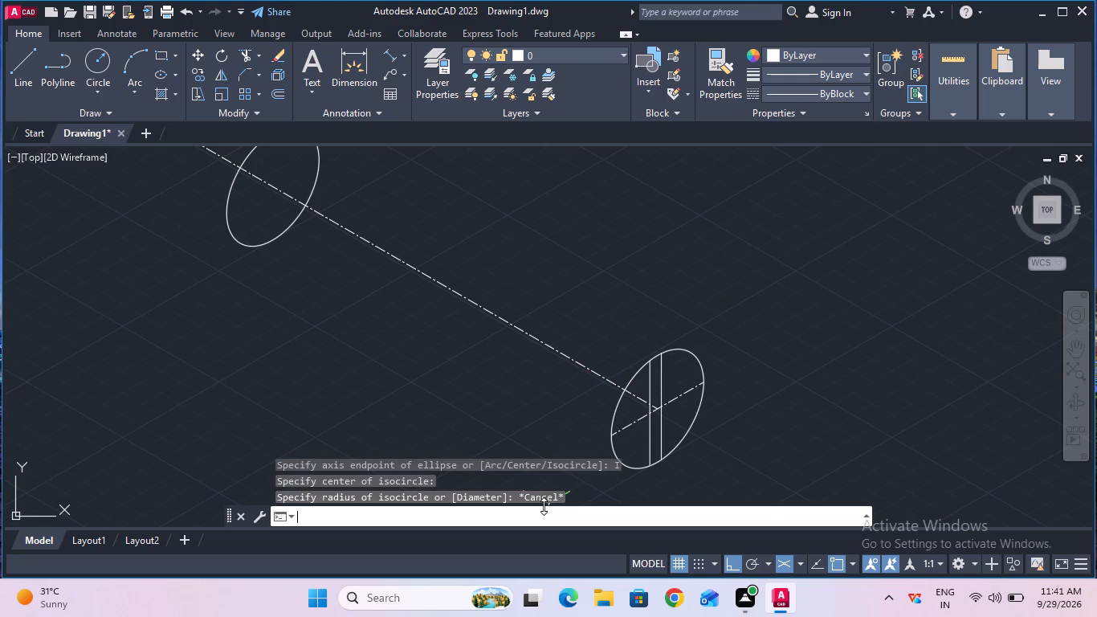
type("ell")
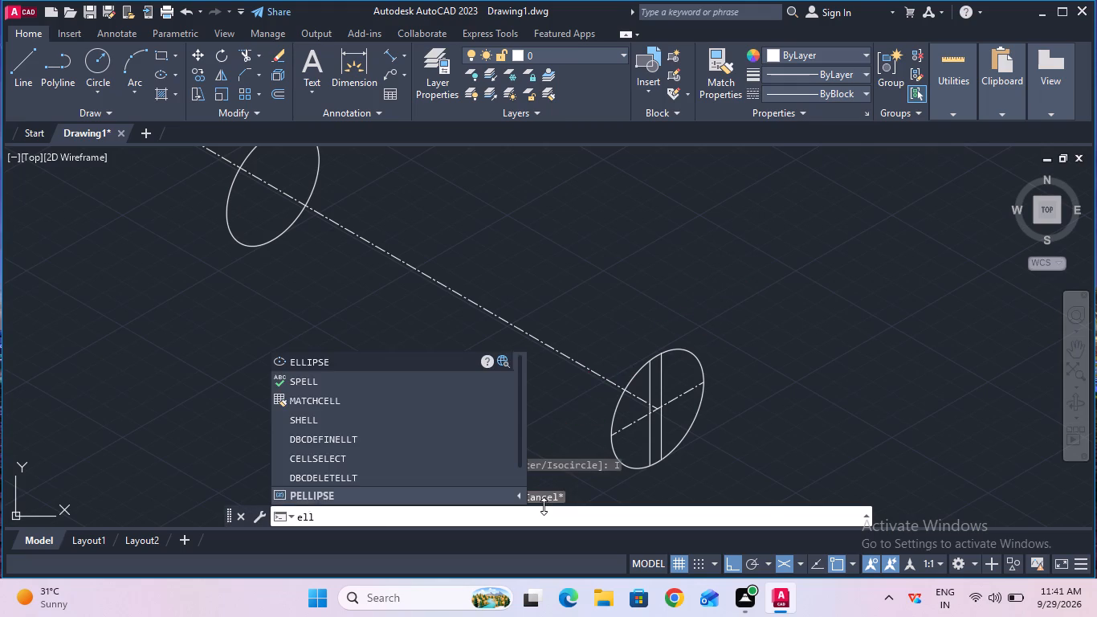
left_click(373, 362)
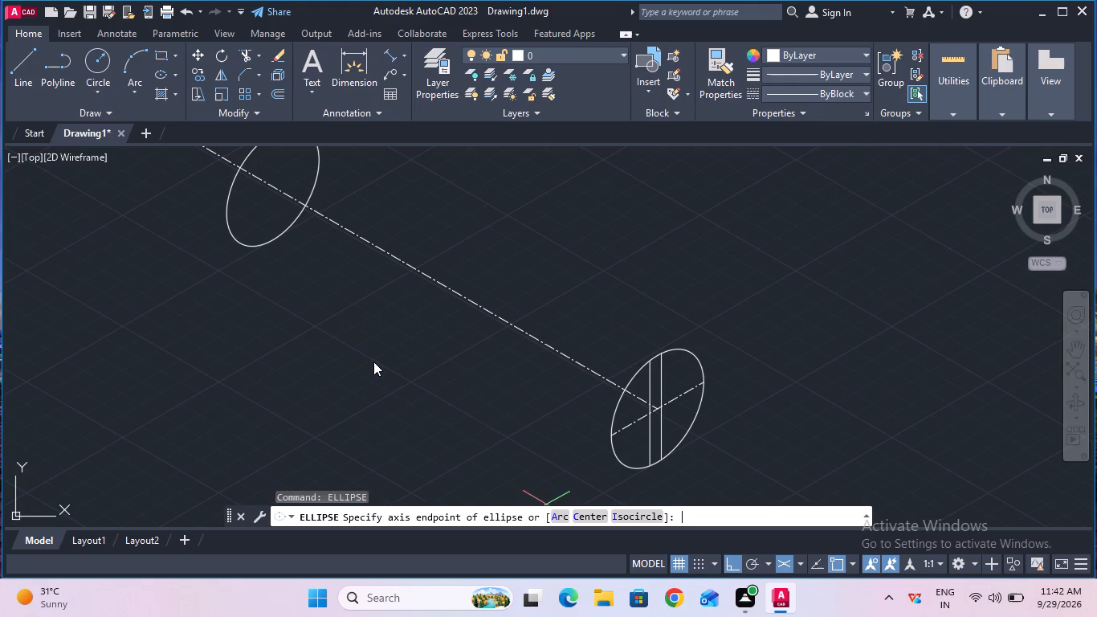
left_click(641, 519)
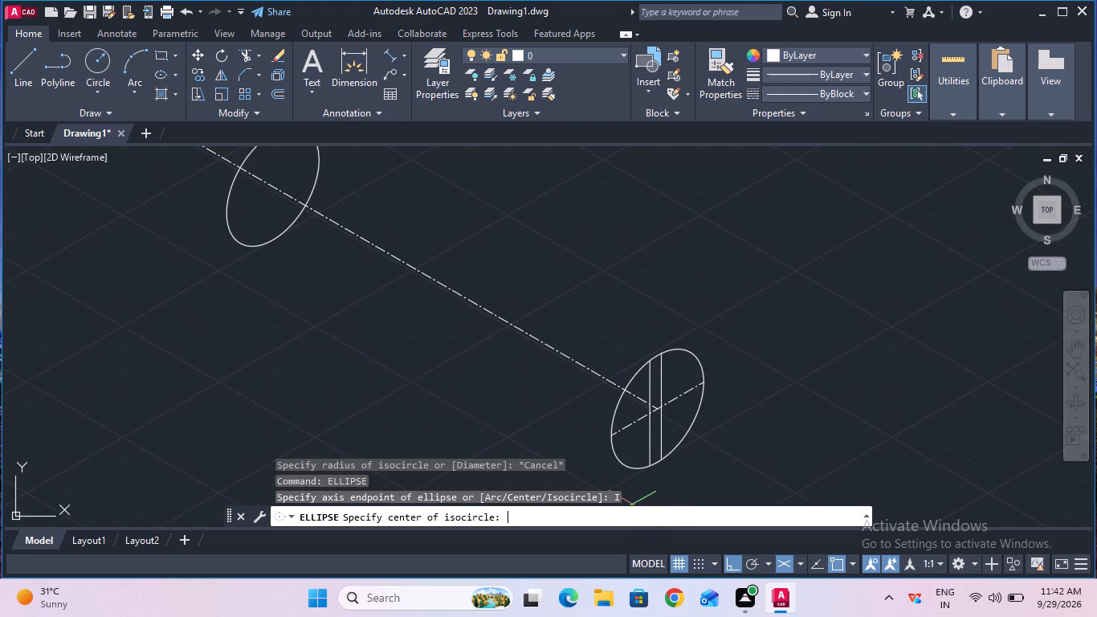
left_click(658, 410)
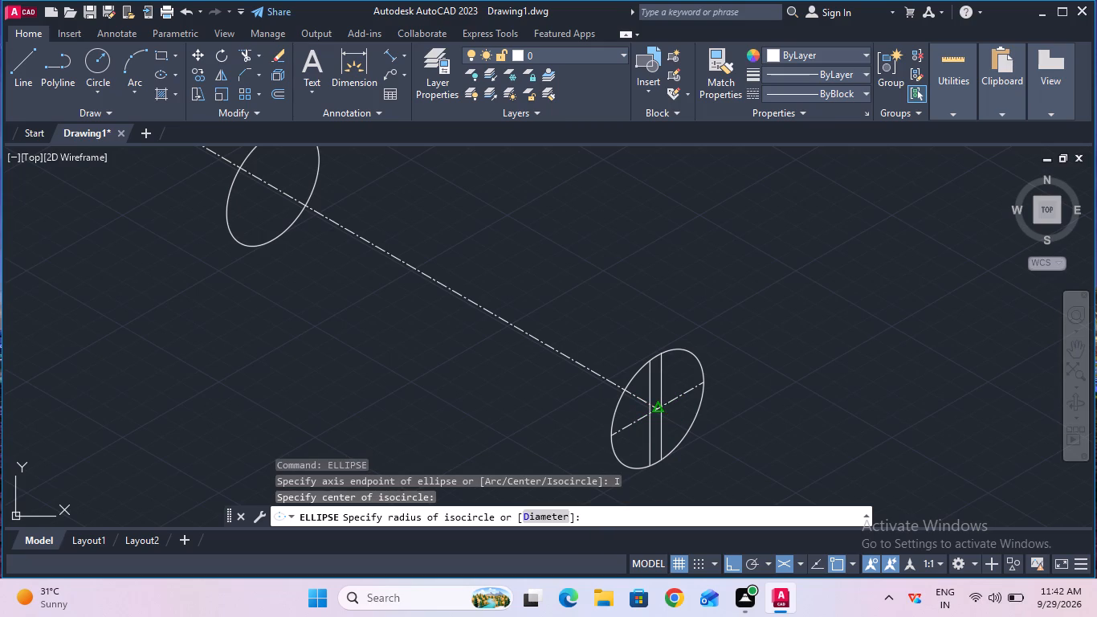
key("F5")
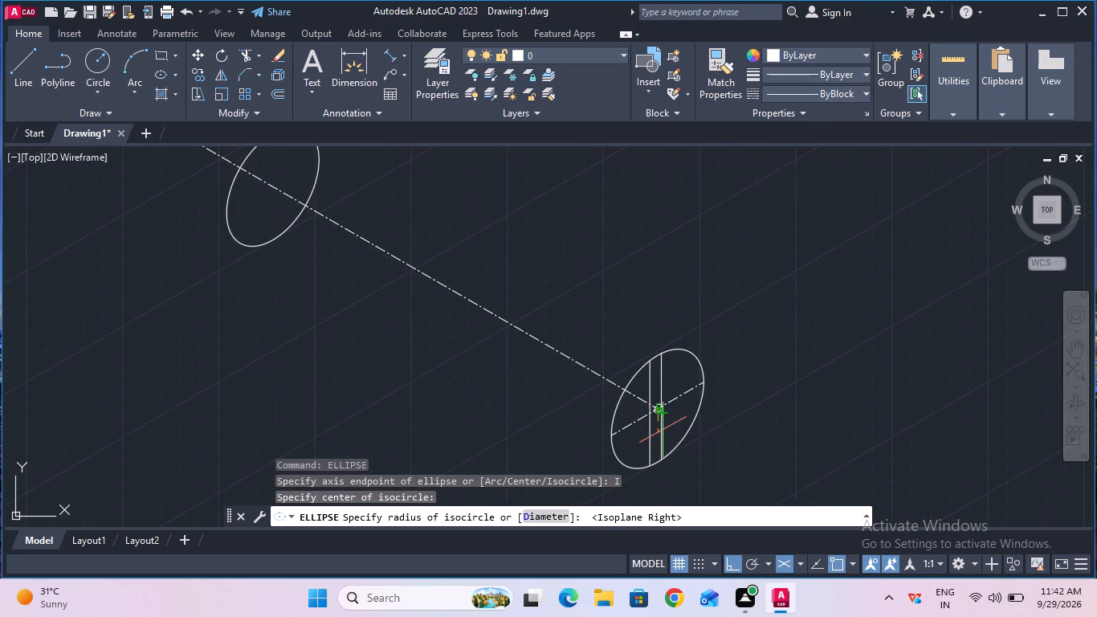
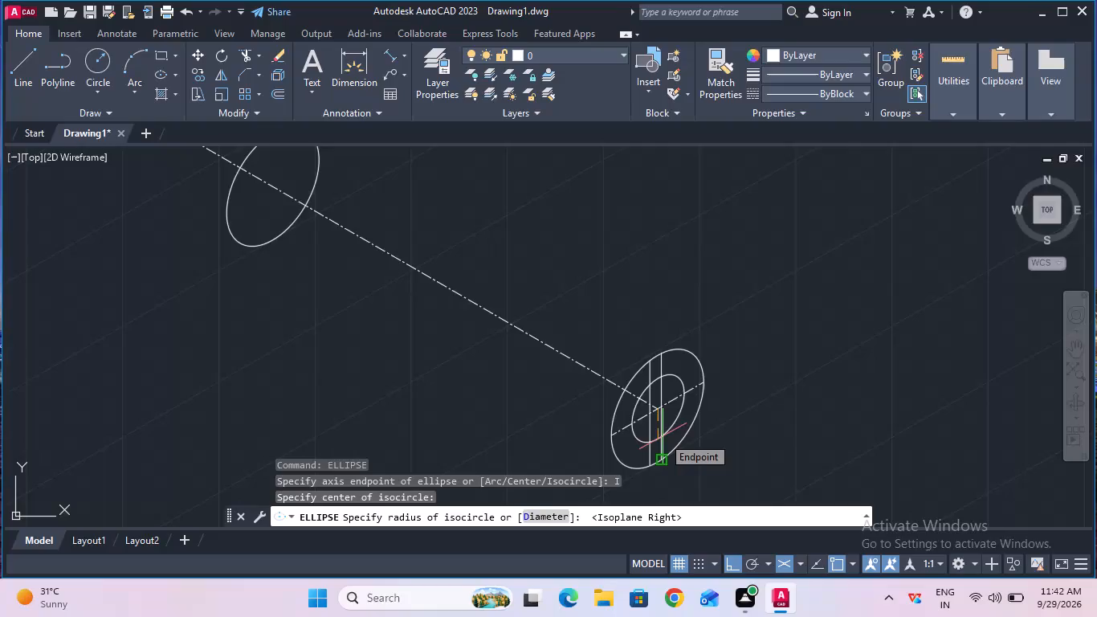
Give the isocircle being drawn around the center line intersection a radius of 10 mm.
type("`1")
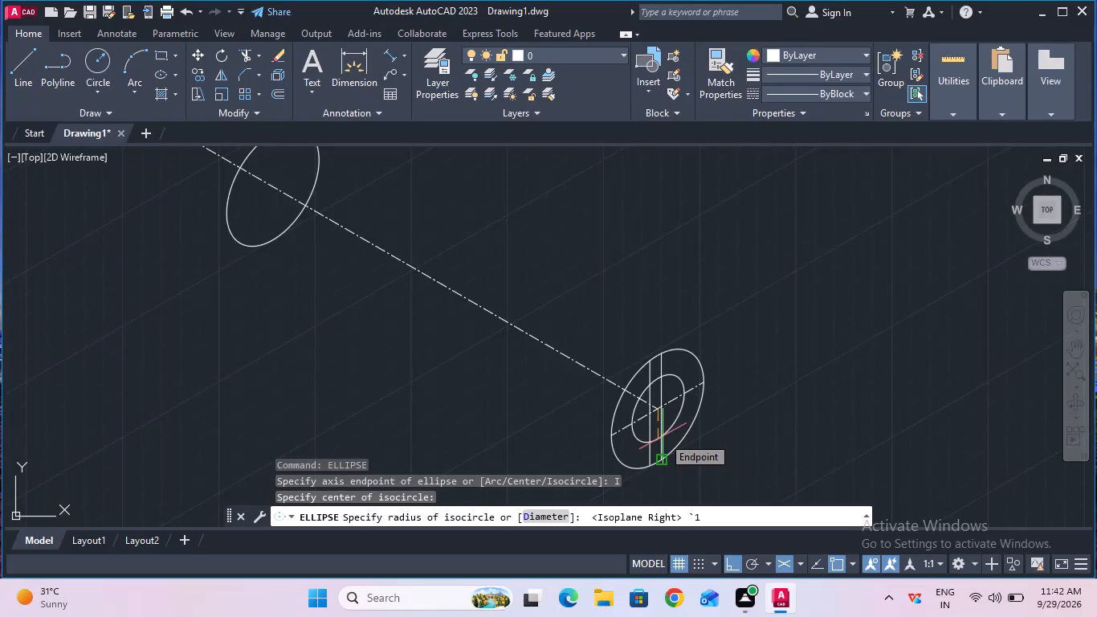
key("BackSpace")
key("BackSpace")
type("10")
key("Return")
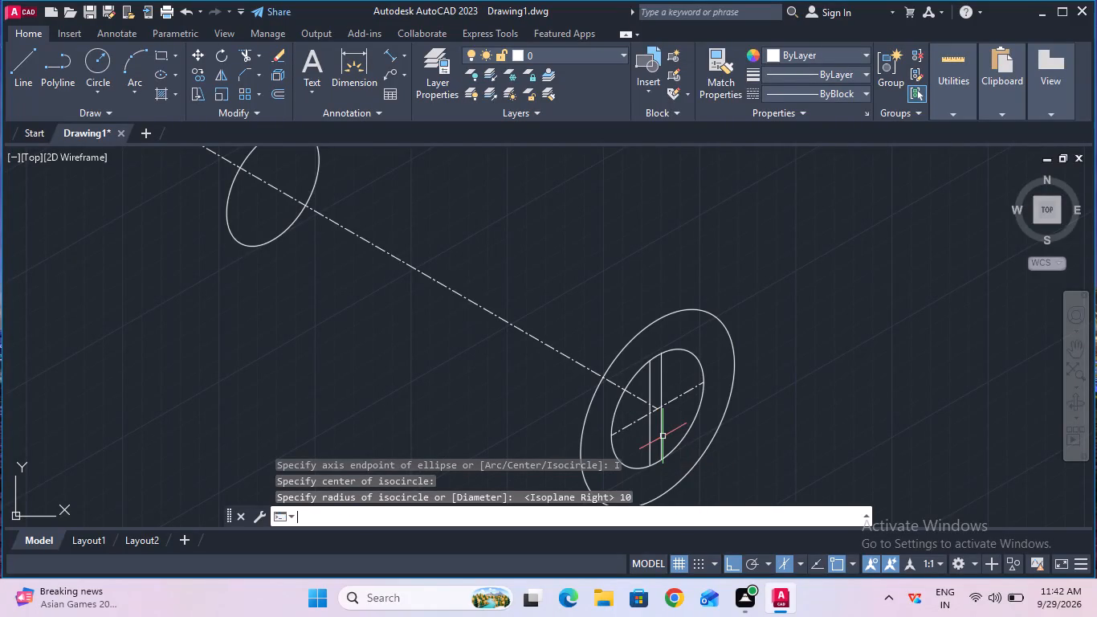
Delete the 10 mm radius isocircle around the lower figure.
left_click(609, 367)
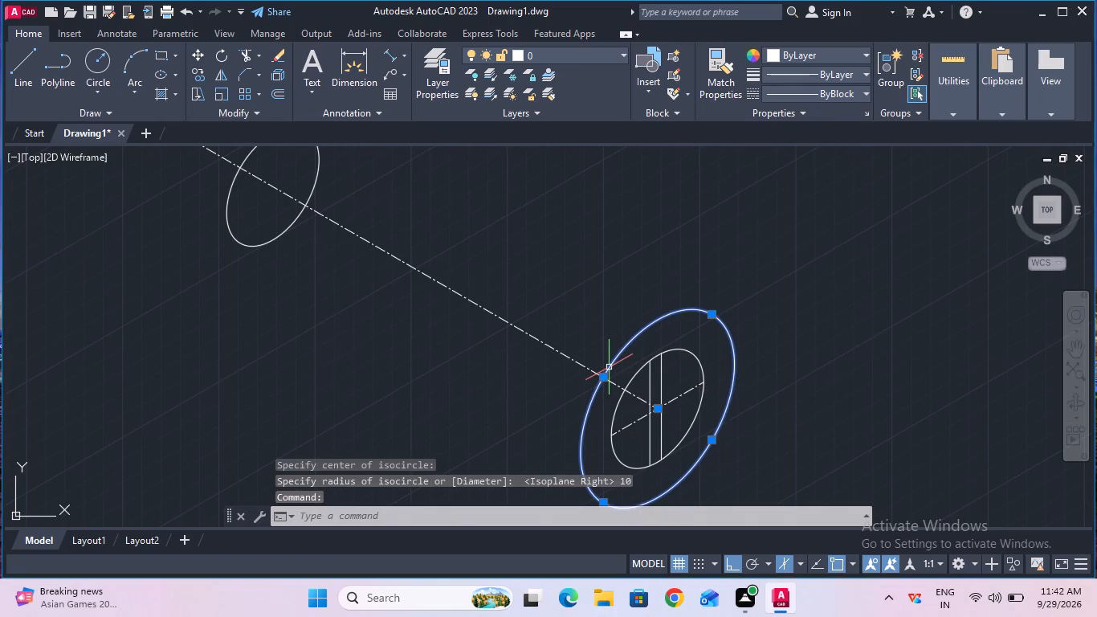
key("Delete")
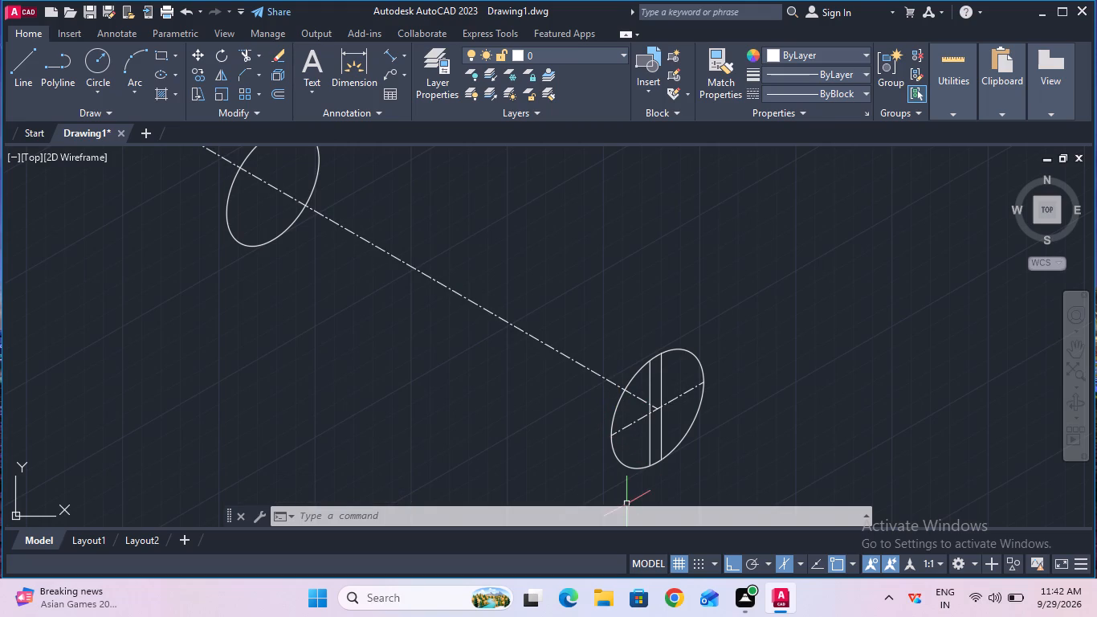
Draw an isocircle of 5 mm radius centered on the center line intersection inside the lower isocircle.
type("ell")
left_click(385, 361)
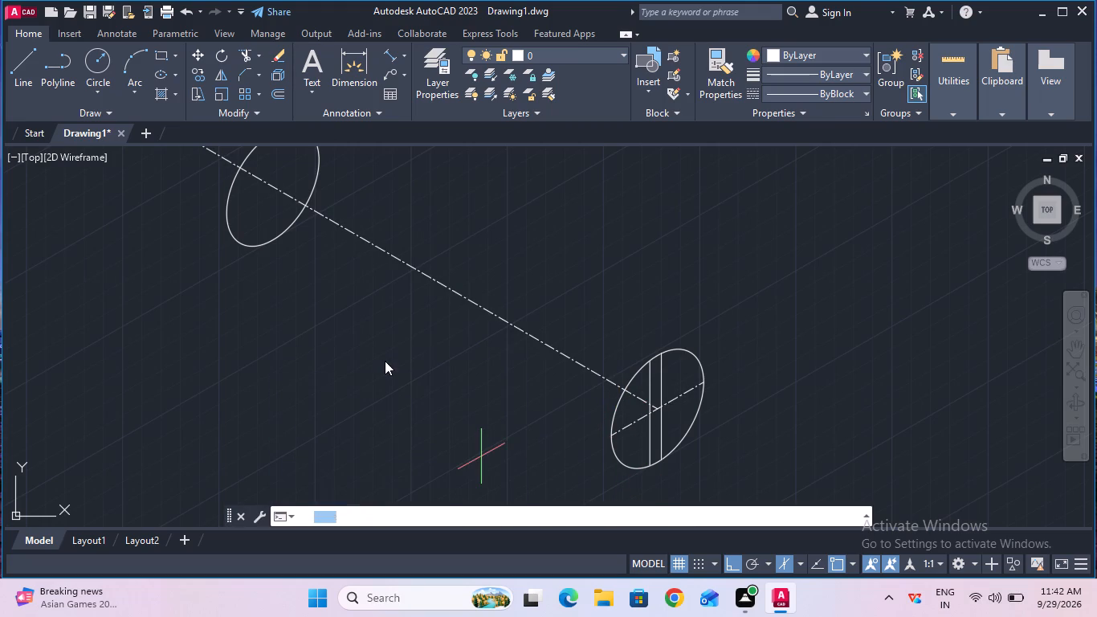
left_click(644, 515)
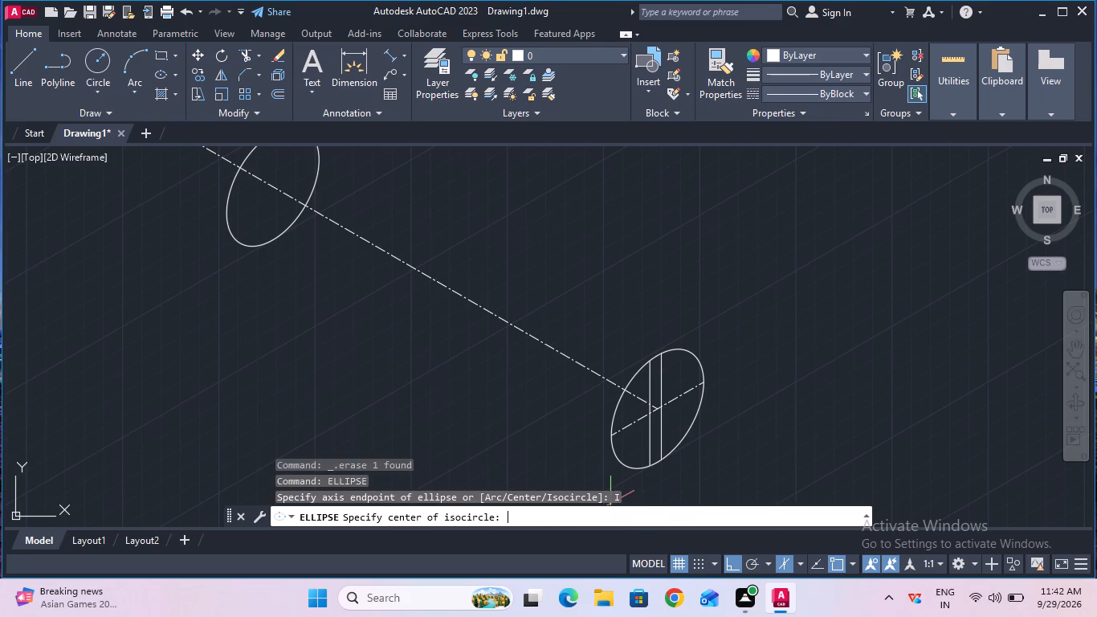
left_click(657, 411)
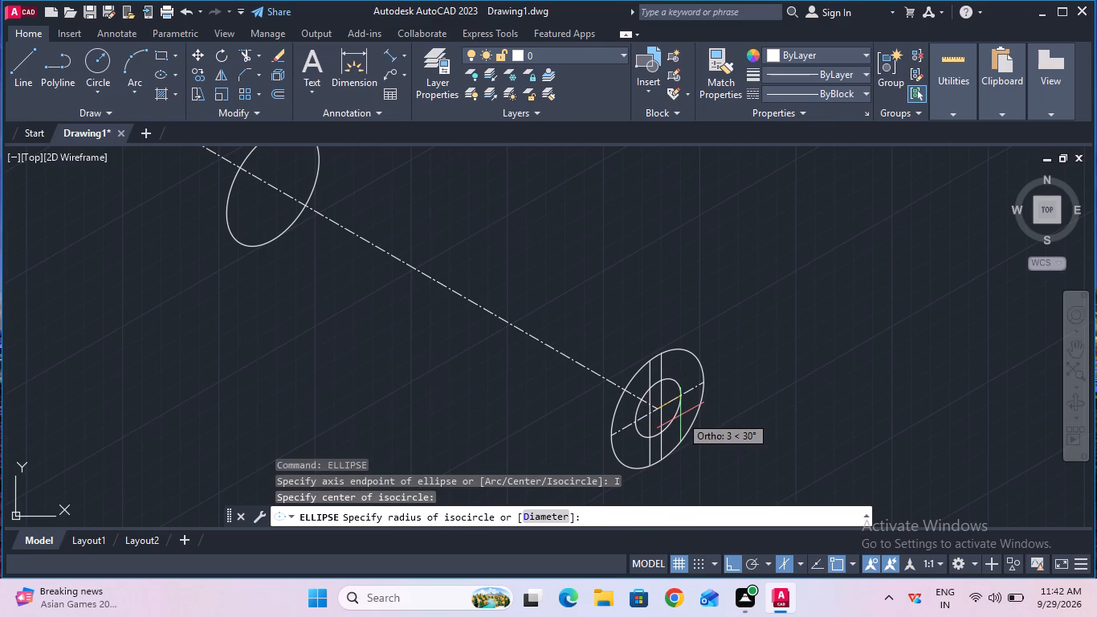
key("5")
key("Return")
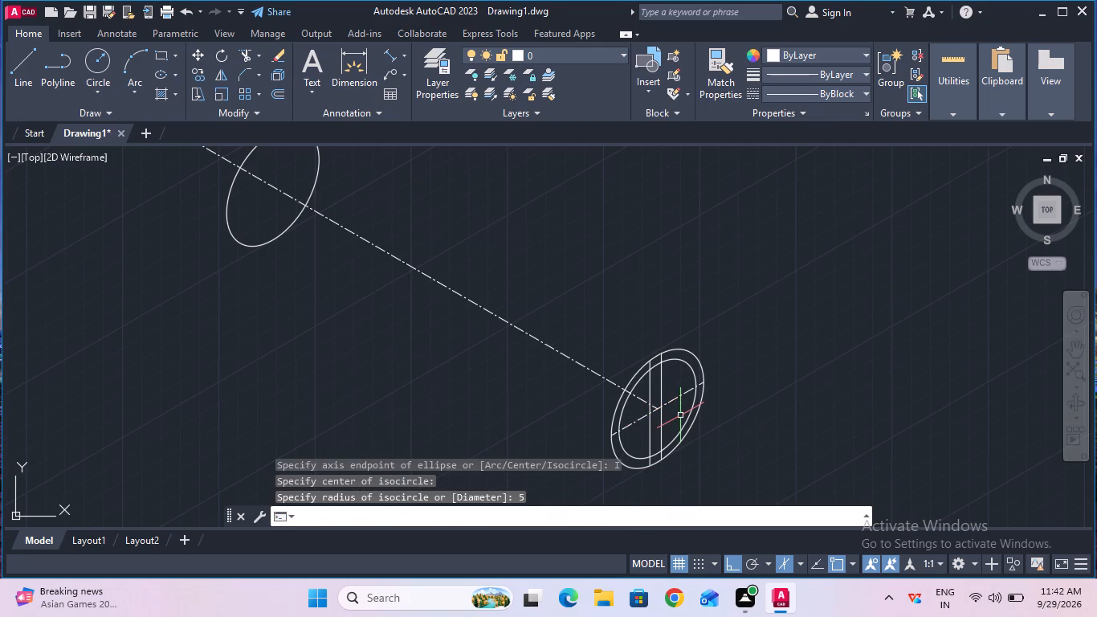
key("Escape")
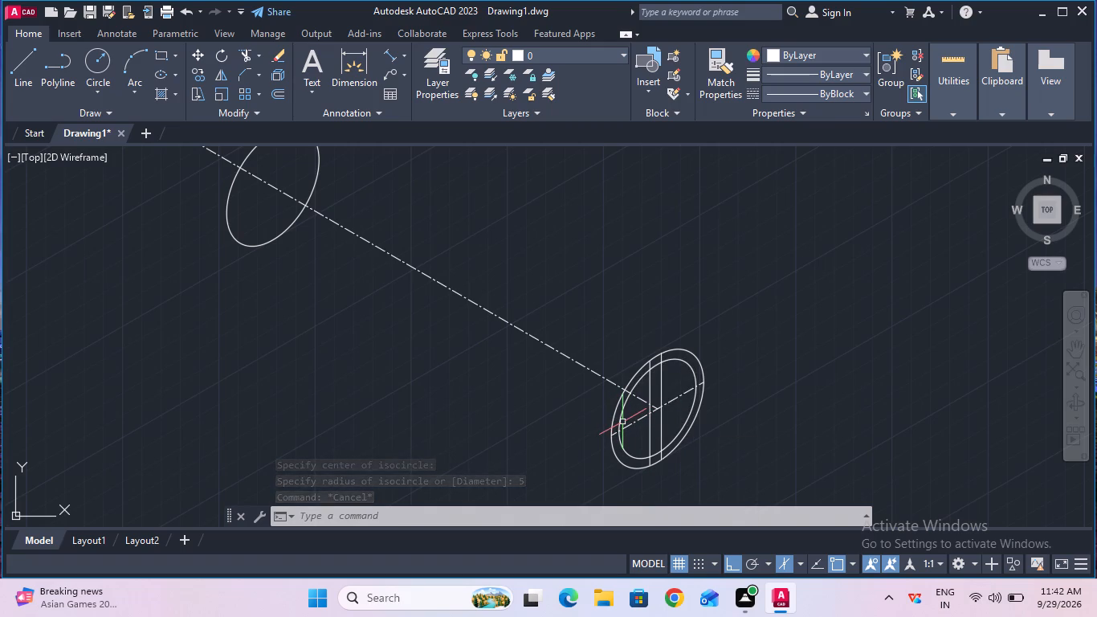
Place a 3 mm aligned dimension down from the upper endpoint of the left vertical line as a reference.
scroll(622, 422, "up", 1)
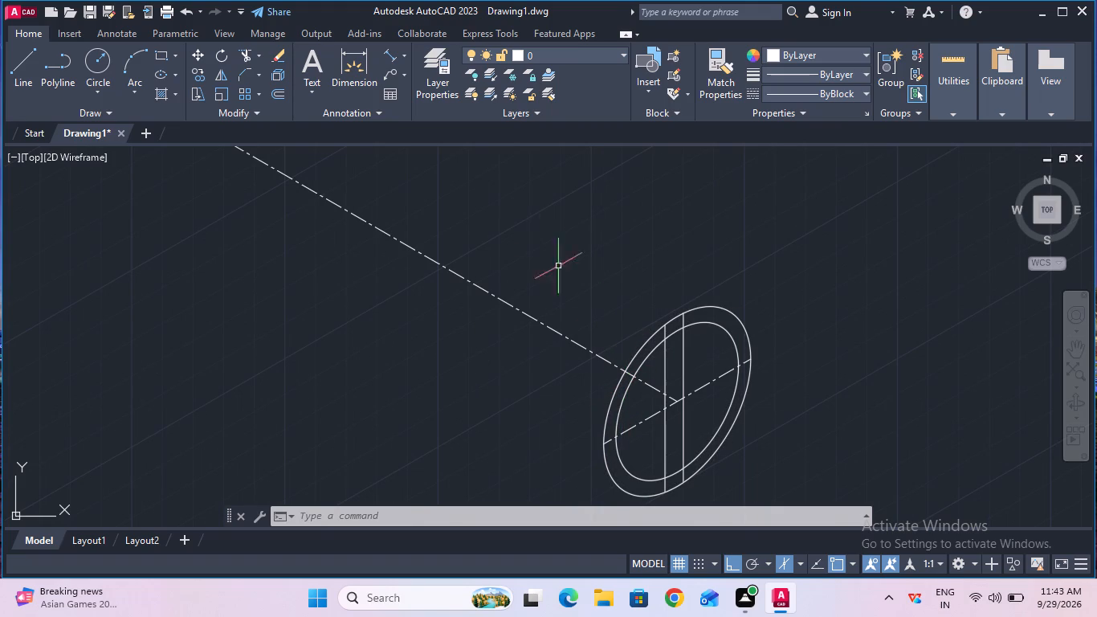
left_click(391, 59)
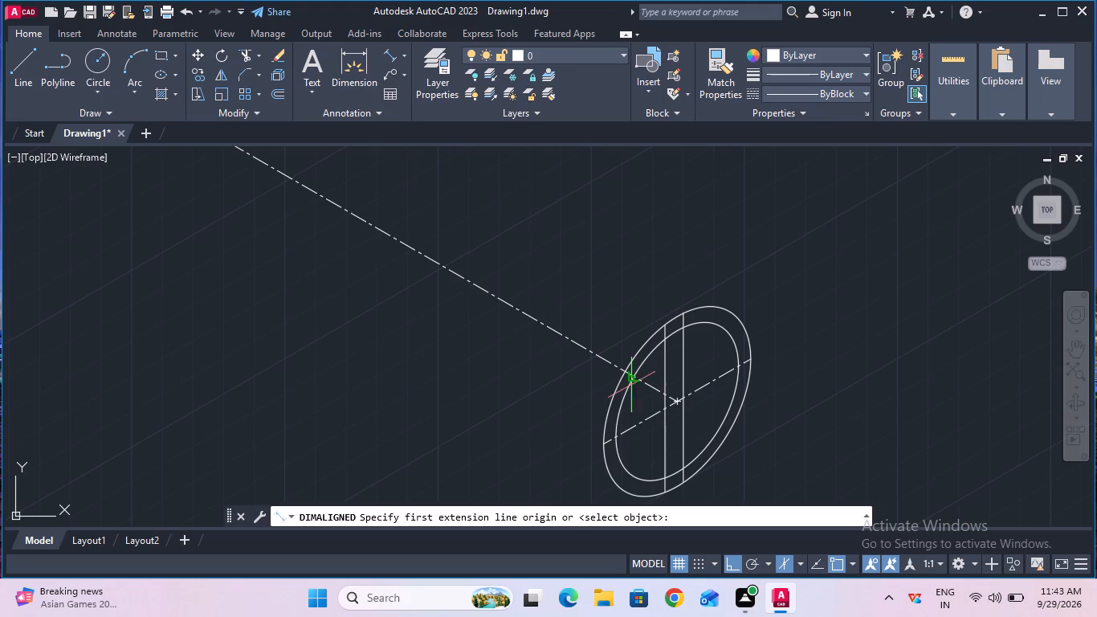
left_click(661, 327)
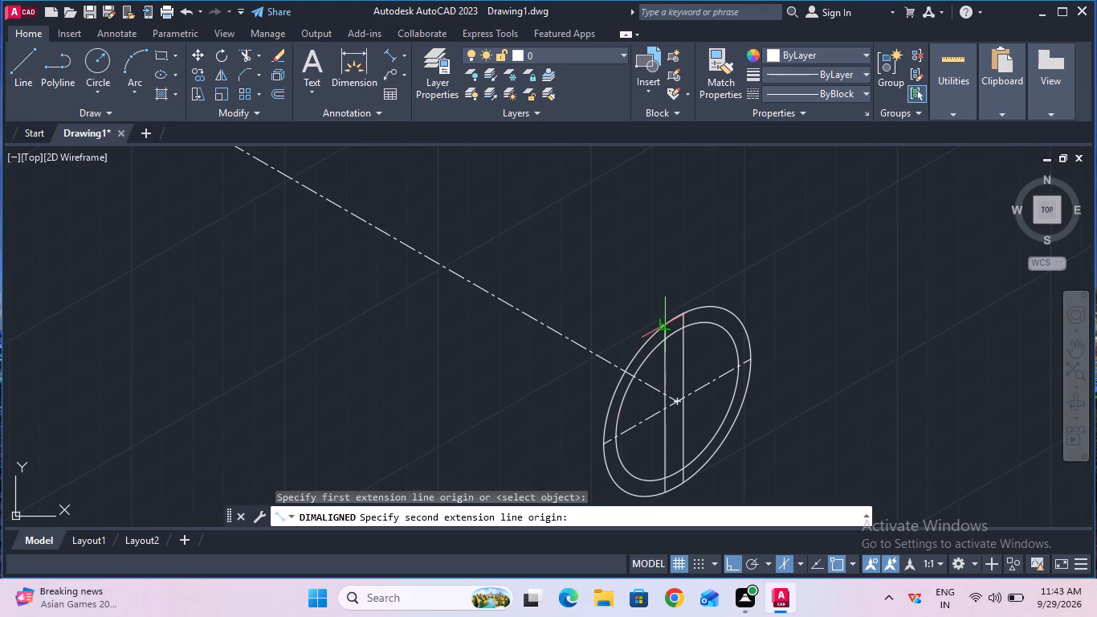
key("3")
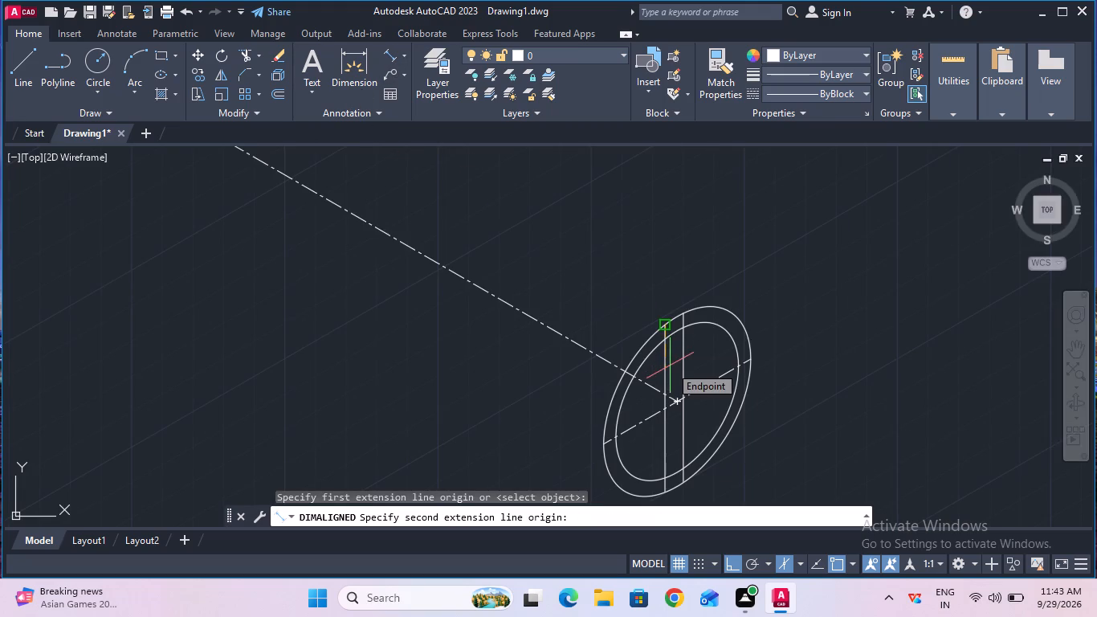
key("Return")
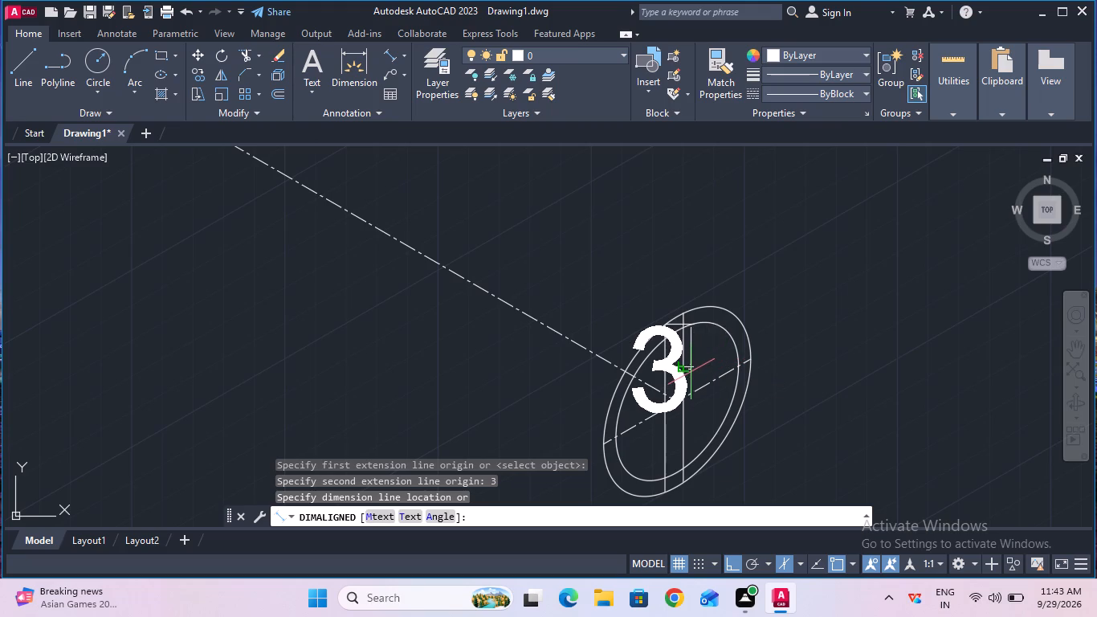
left_click(772, 350)
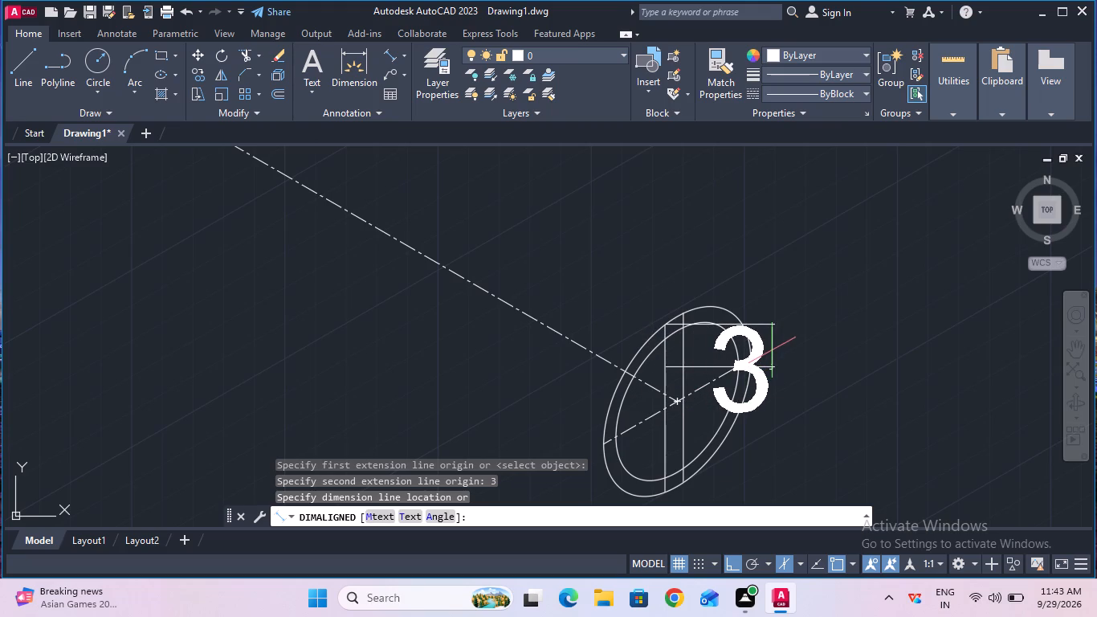
key("Escape")
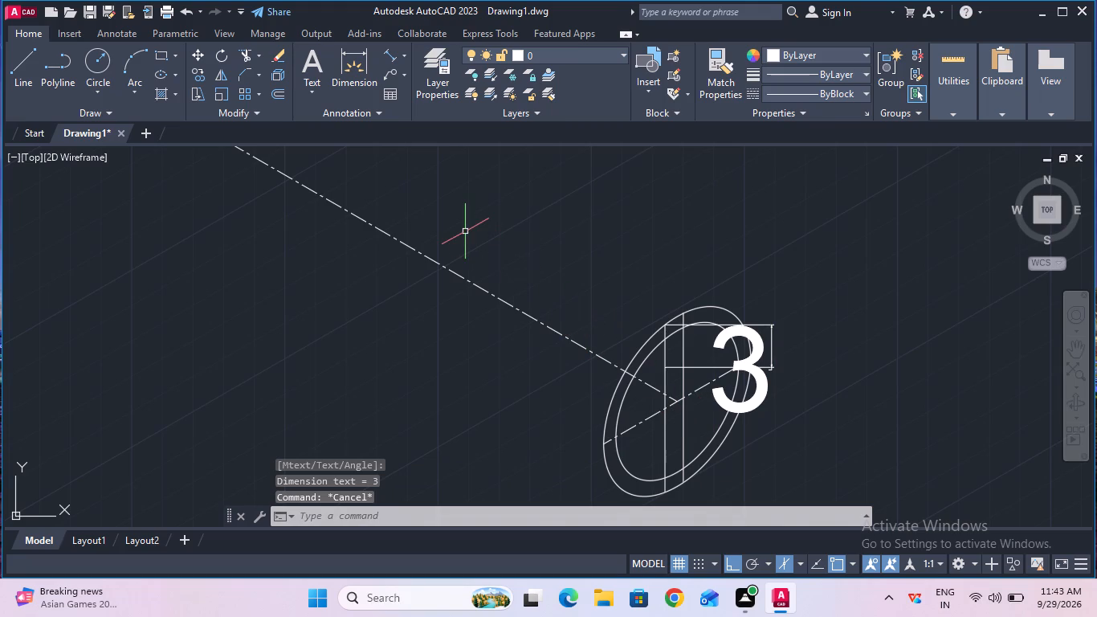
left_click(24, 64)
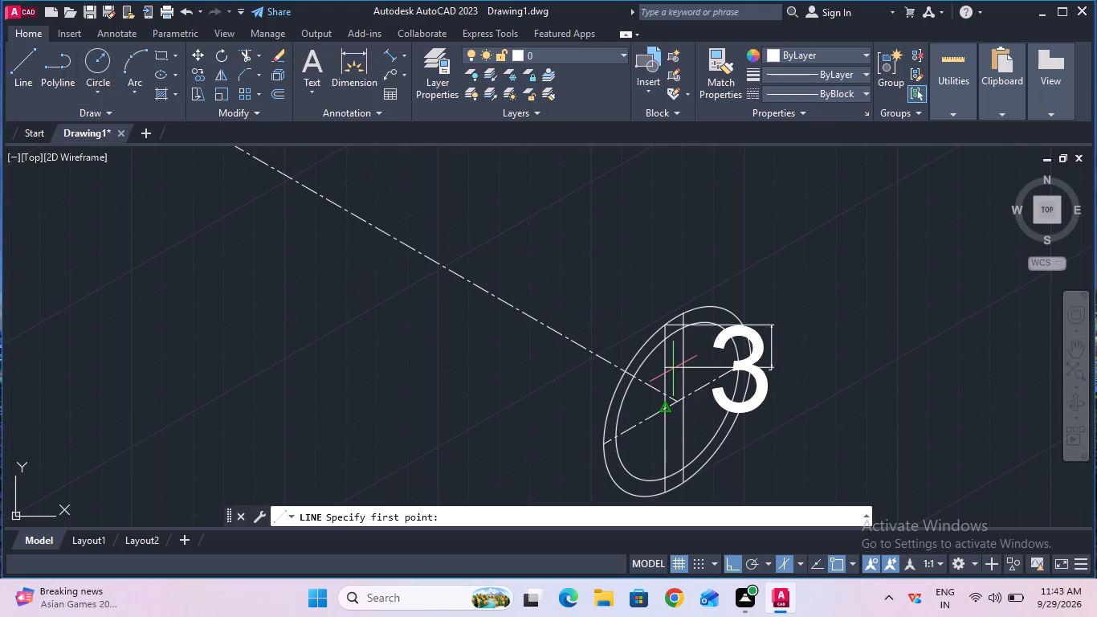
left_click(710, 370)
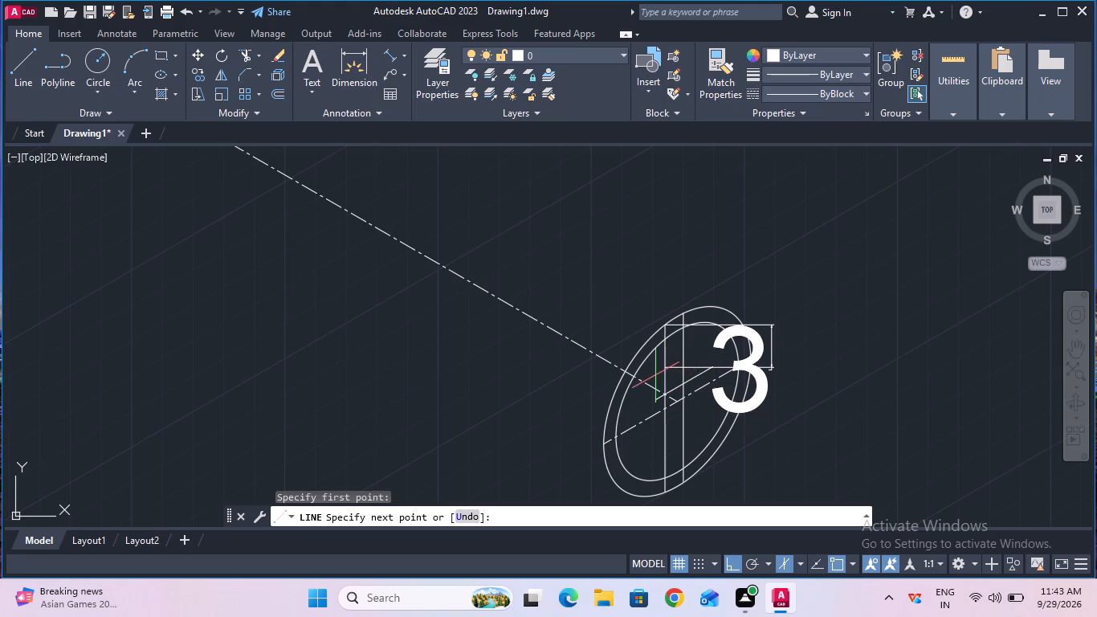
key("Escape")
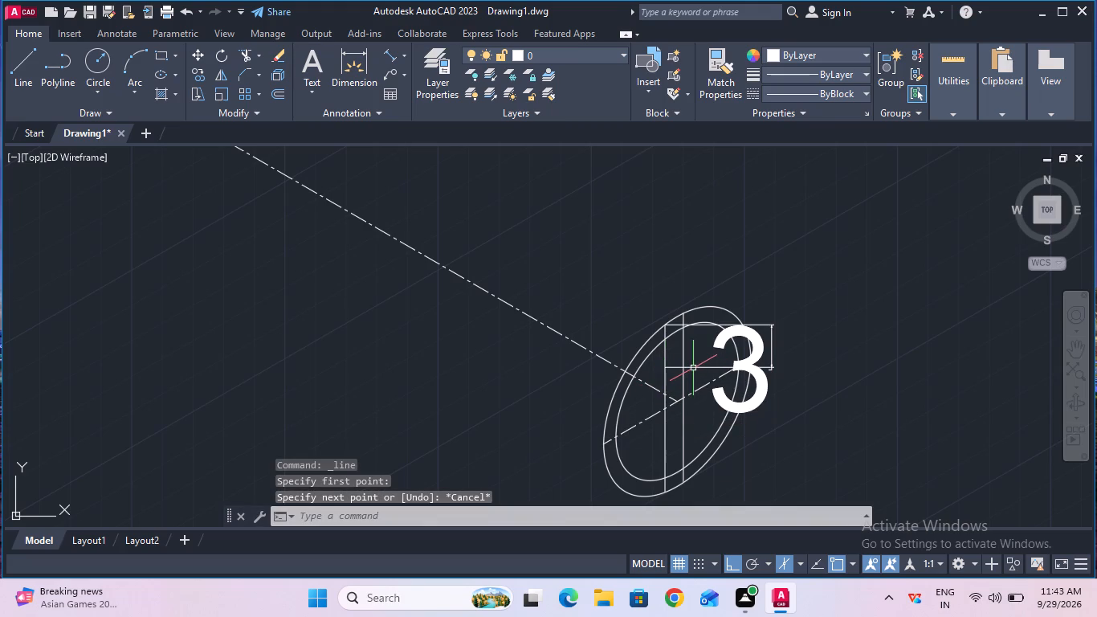
With Ortho off, draw a horizontal helper line along the dimension's lower extension line to the left vertical line.
key("F8")
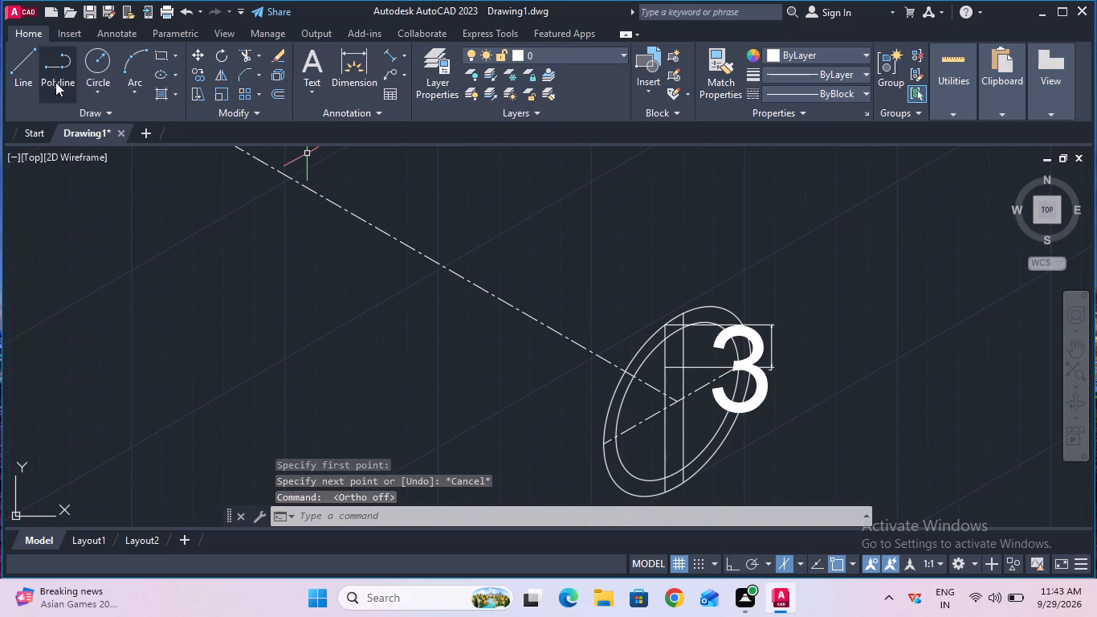
left_click(33, 80)
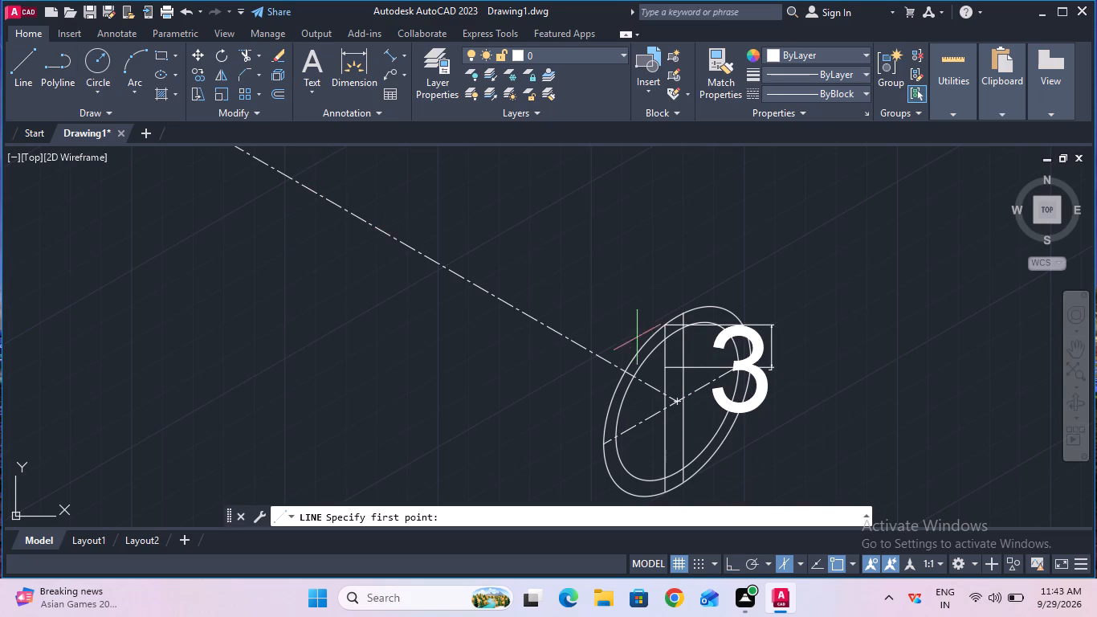
left_click(718, 367)
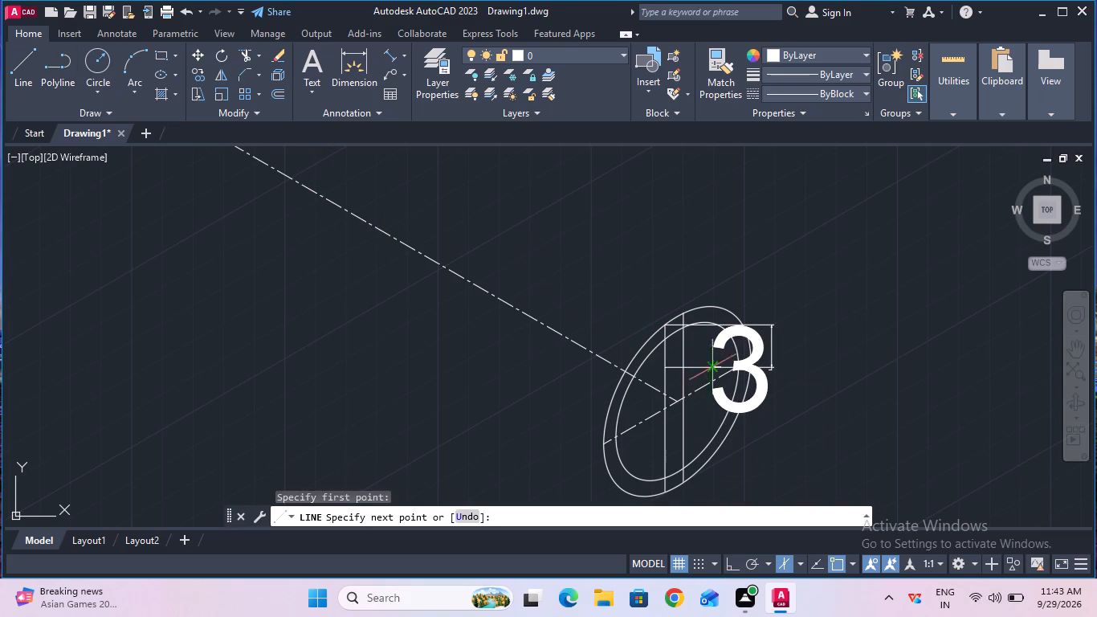
left_click(664, 366)
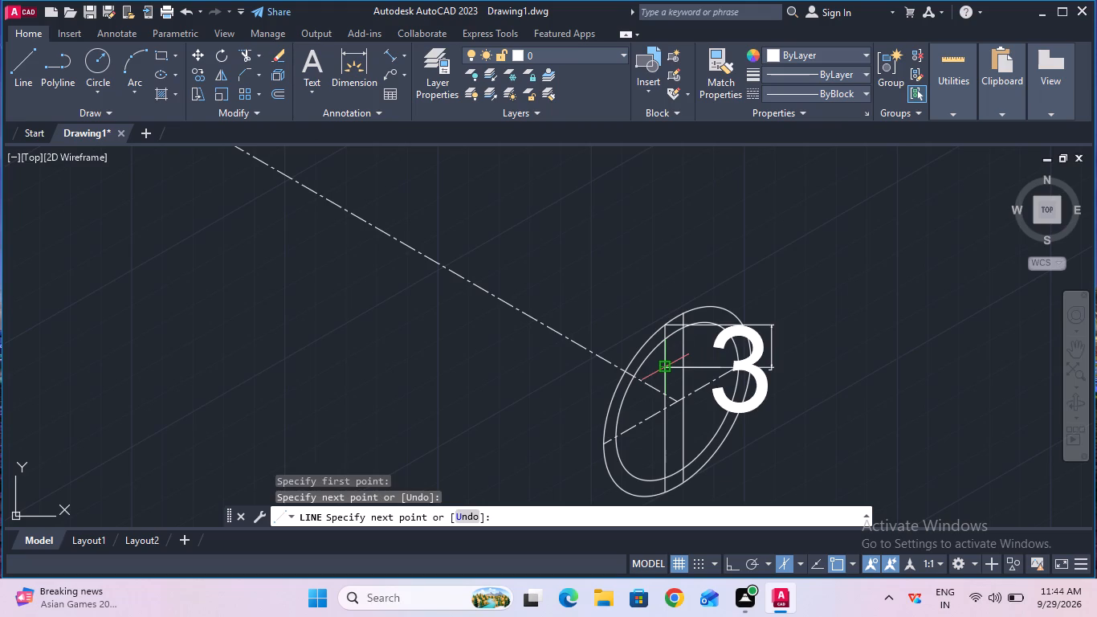
key("Escape")
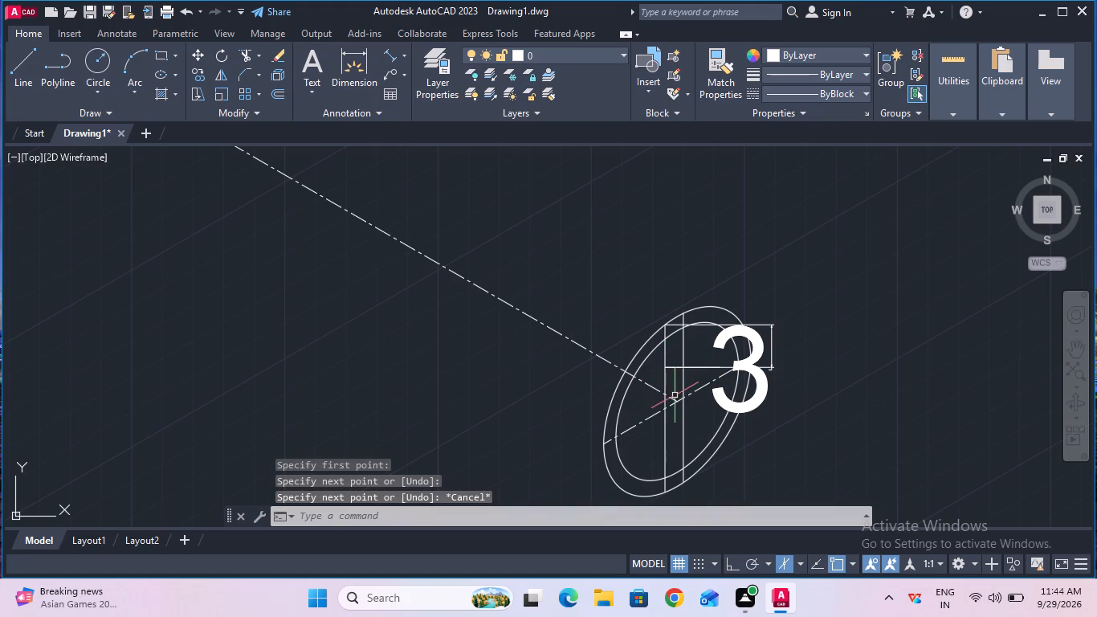
Erase the 3 mm reference dimension.
left_click(274, 60)
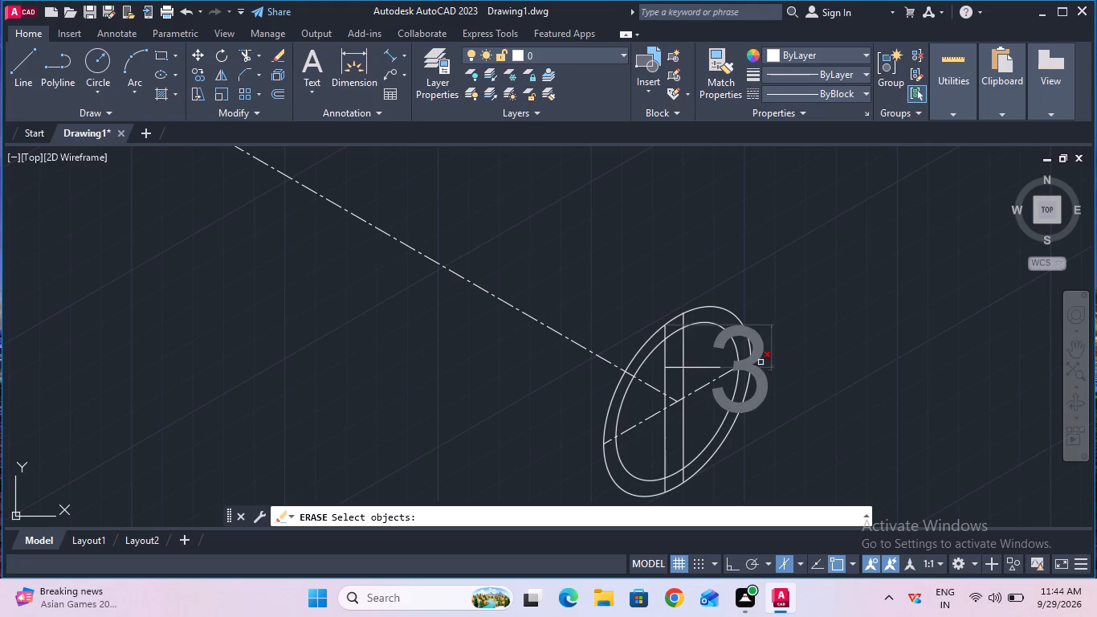
left_click(761, 362)
key("Return")
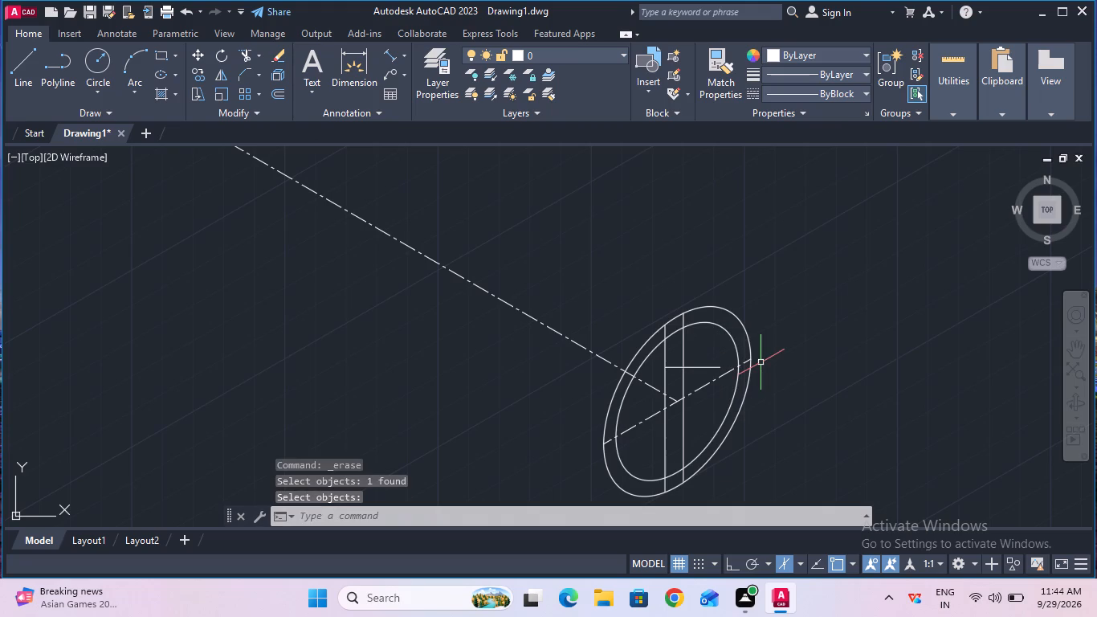
With Ortho on, draw a 2 mm line along the 30° isometric axis from the helper line's endpoint on the left vertical line.
scroll(686, 354, "up", 1, "ctrl")
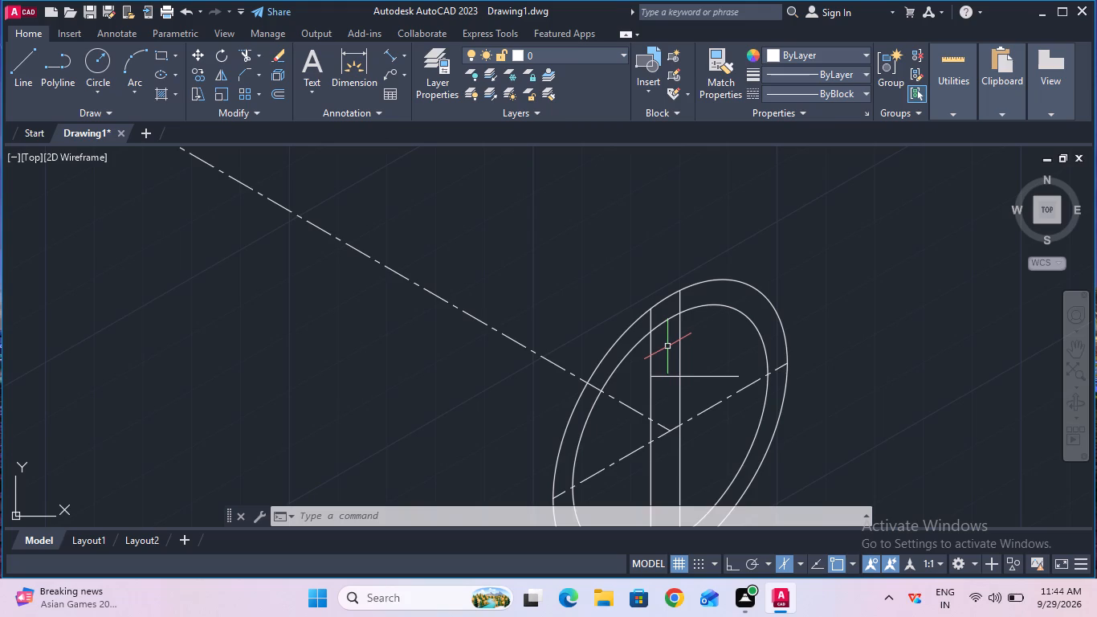
key("F8")
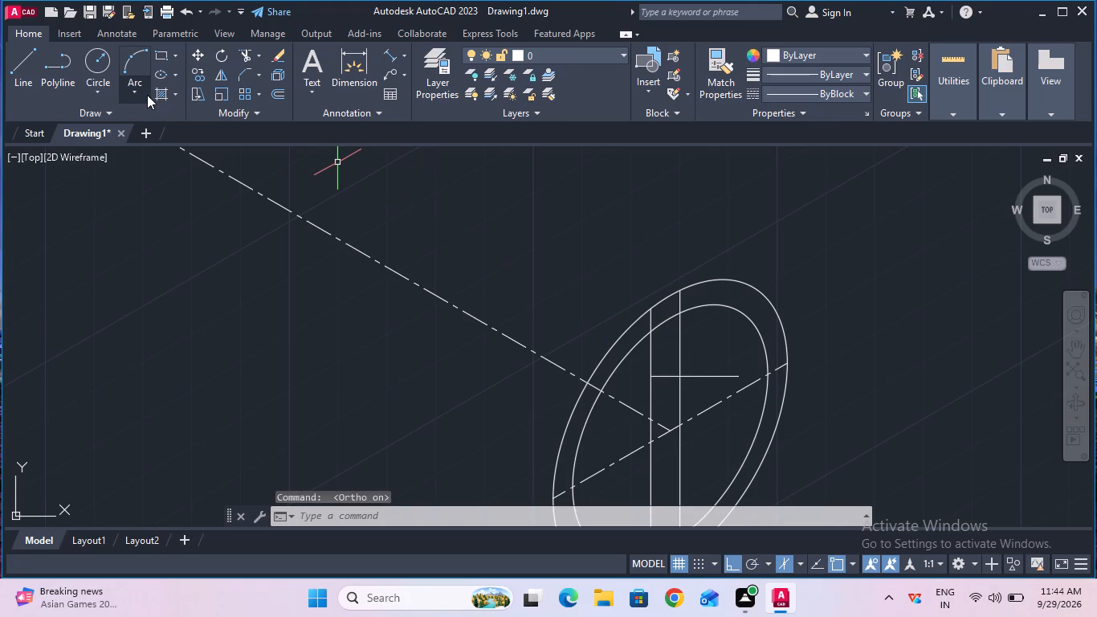
left_click(32, 75)
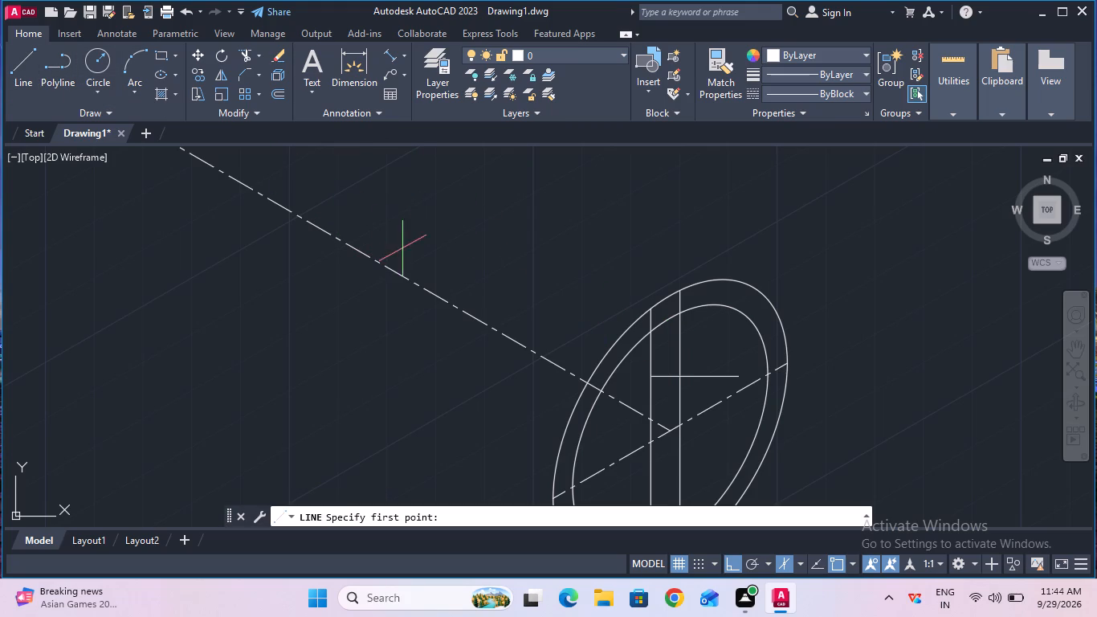
left_click(654, 375)
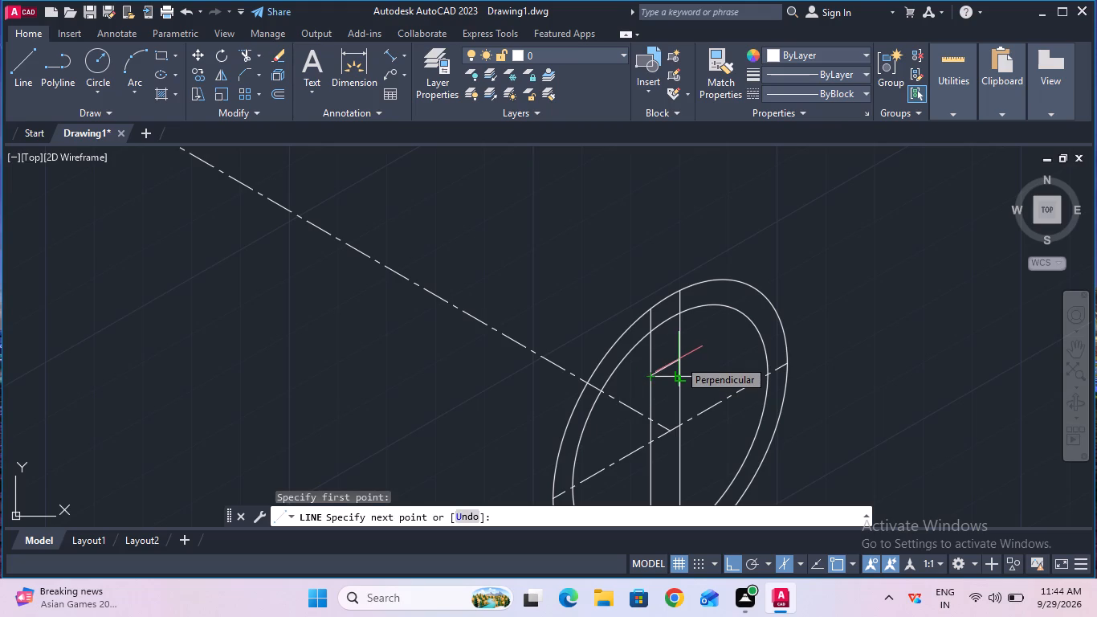
key("2")
key("Return")
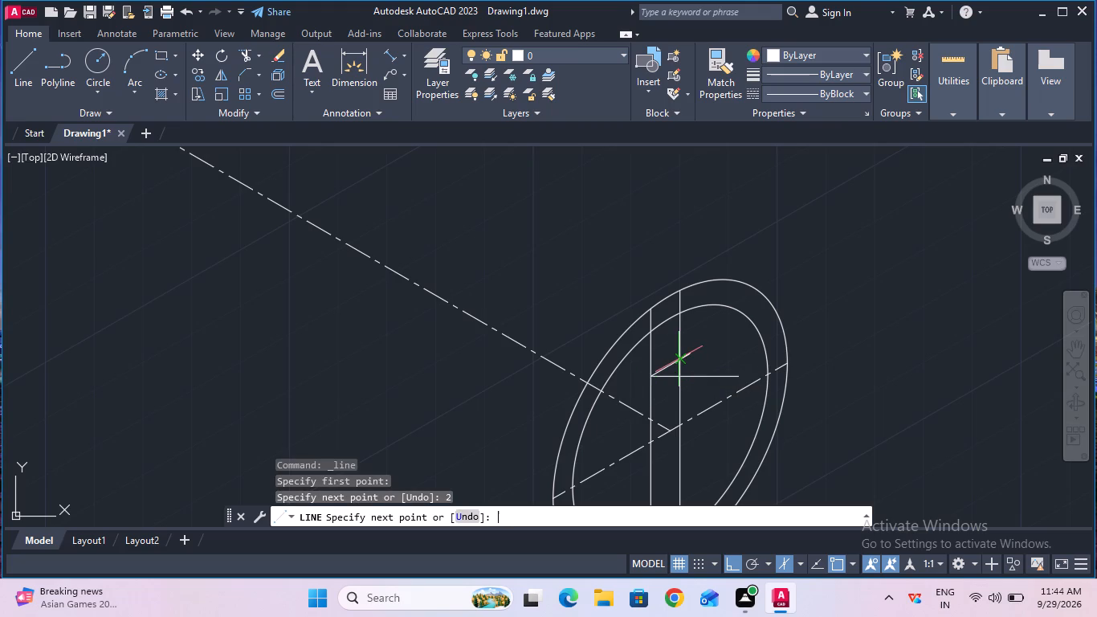
key("Escape")
Trim away the horizontal helper line on both sides of the right vertical line.
left_click(716, 376)
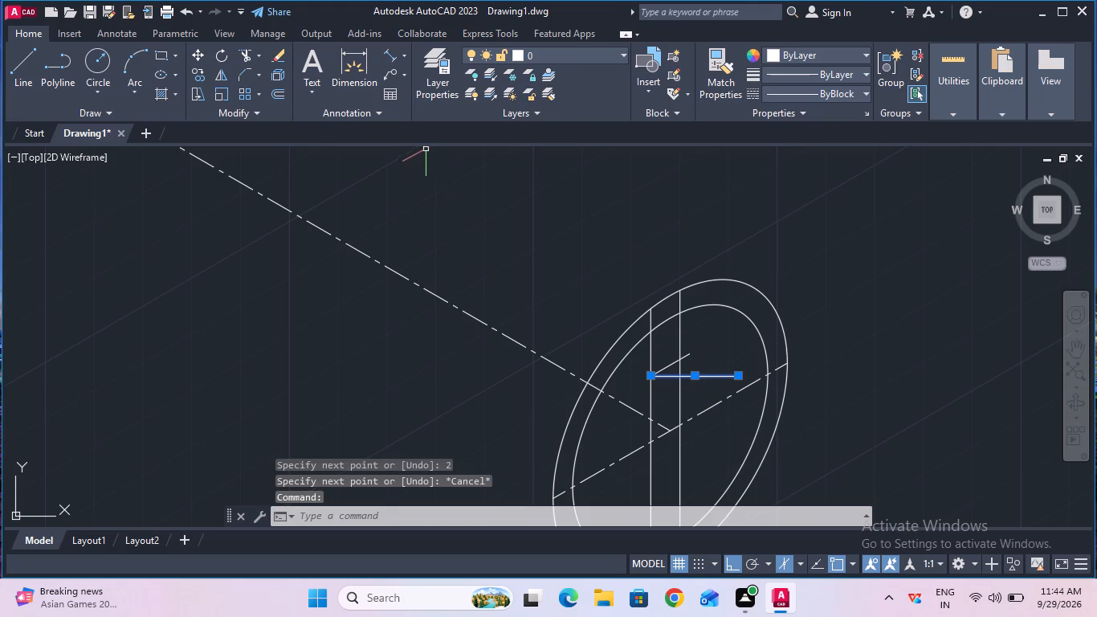
left_click(245, 51)
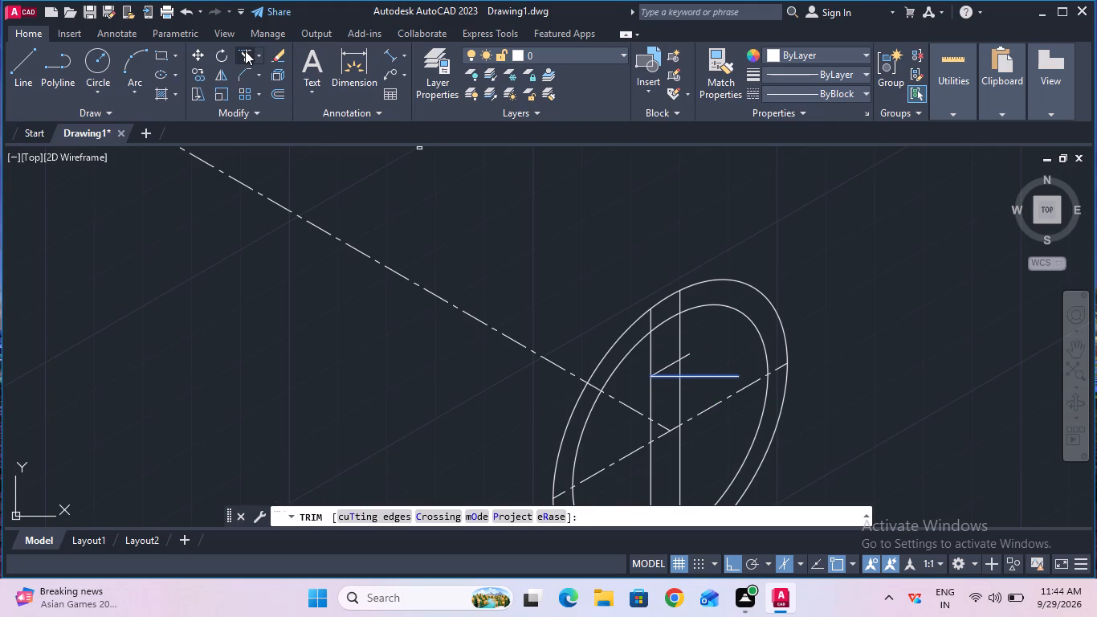
left_click(245, 51)
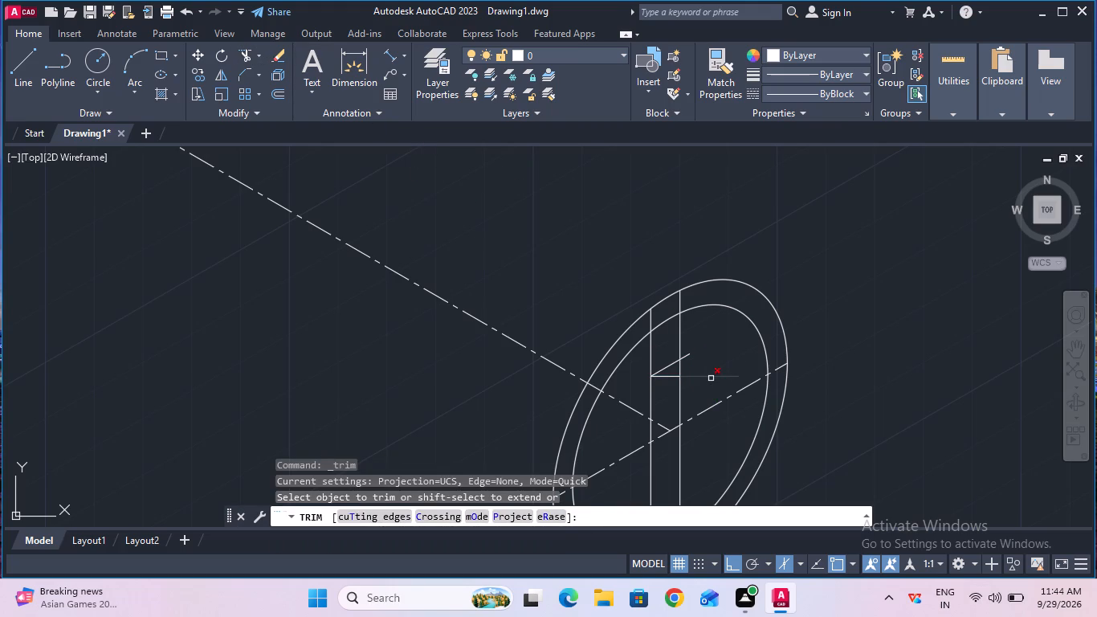
left_click(711, 378)
left_click(674, 378)
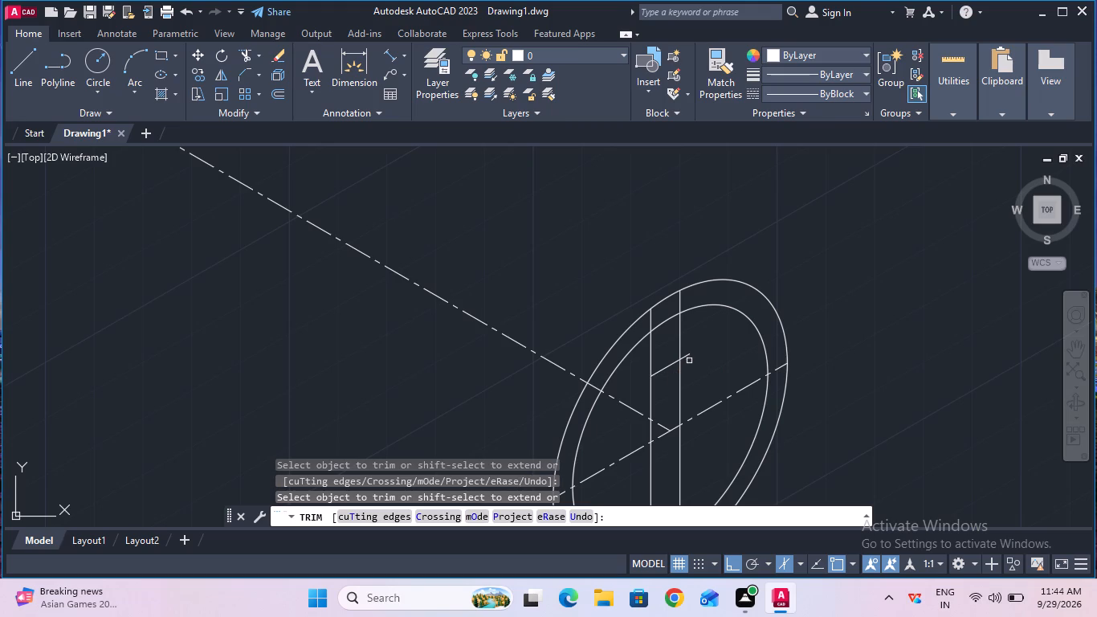
Trim off the end of the 2 mm isometric line that overhangs the right vertical line.
left_click(686, 357)
key("Escape")
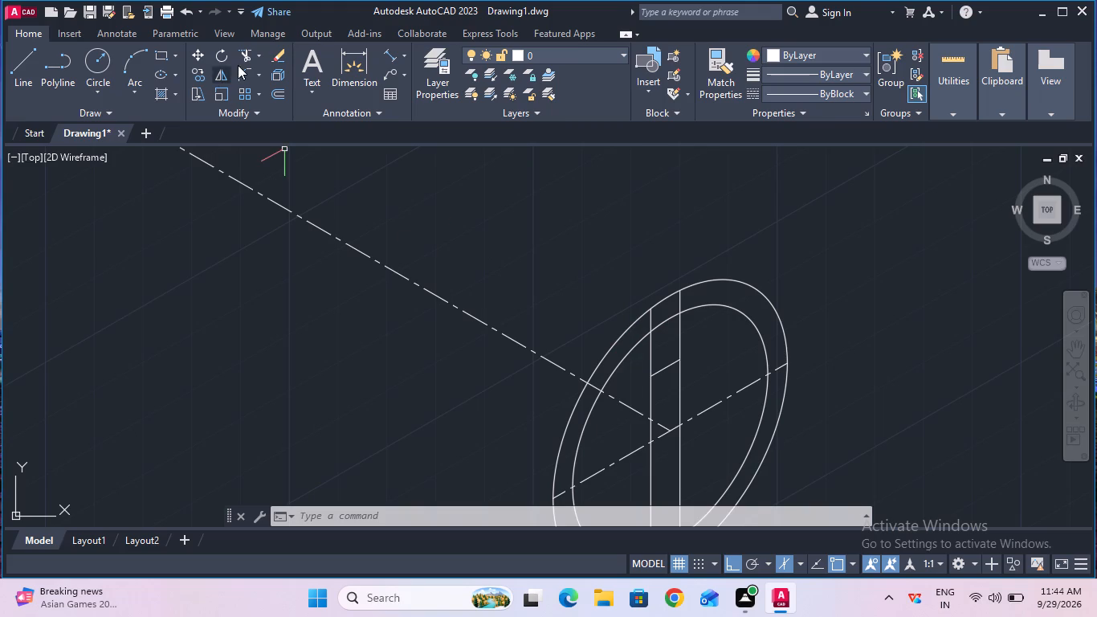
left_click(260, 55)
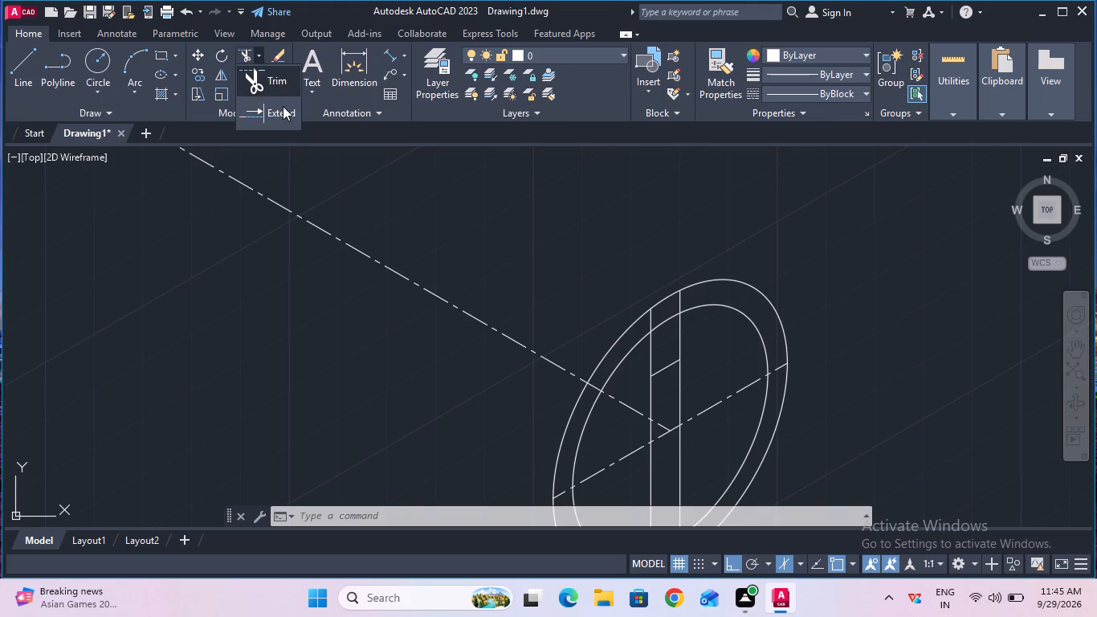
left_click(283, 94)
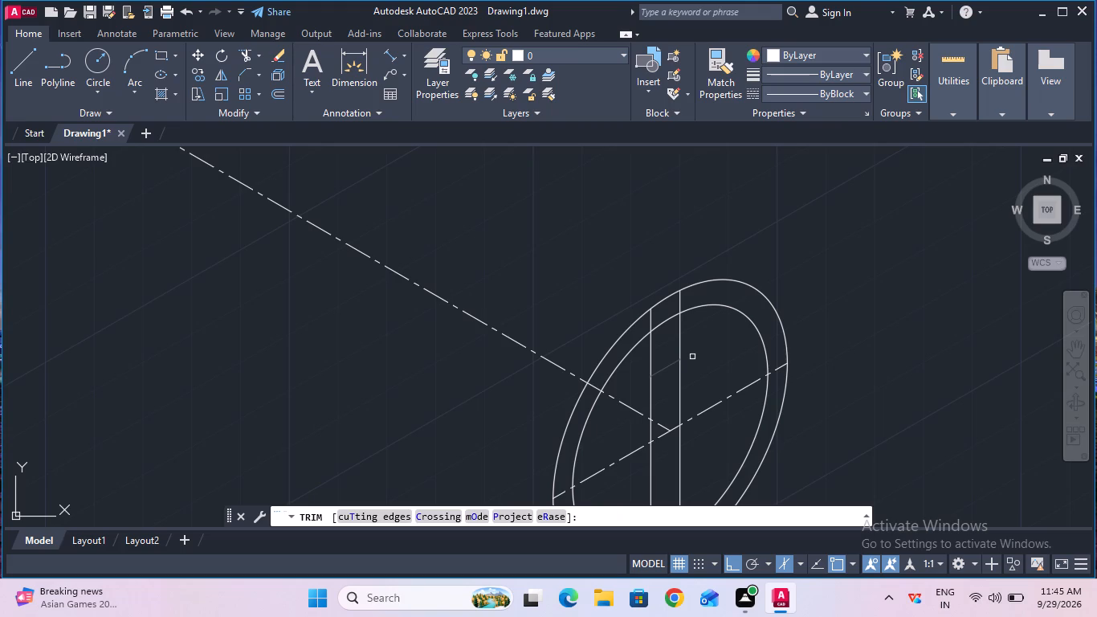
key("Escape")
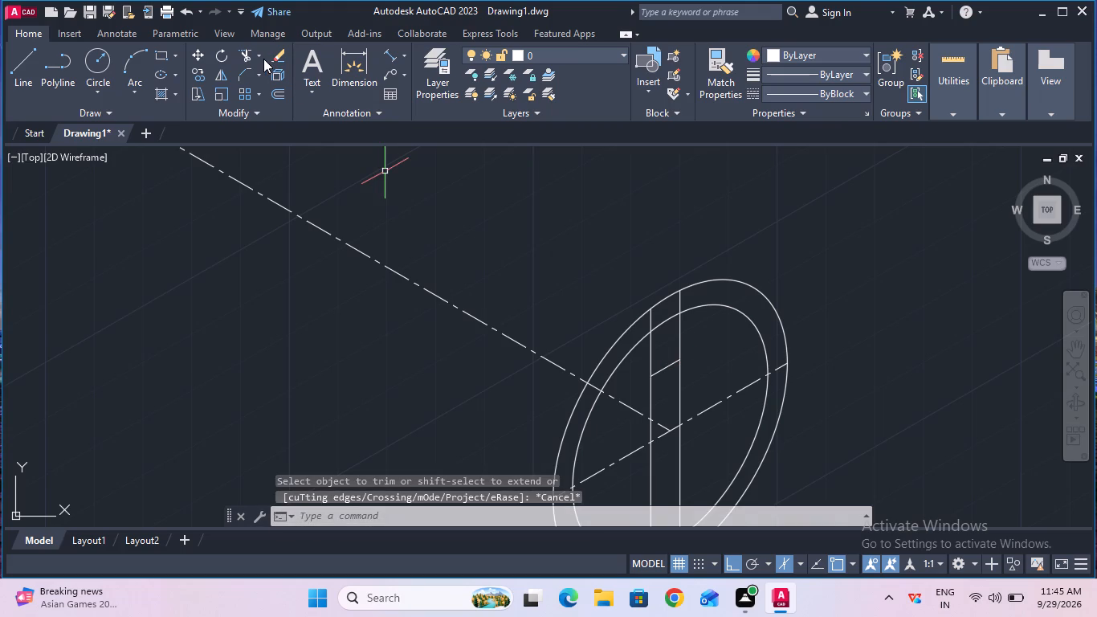
Extend the short isometric line between the vertical lines in both directions to the inner isocircle.
left_click(261, 58)
left_click(275, 104)
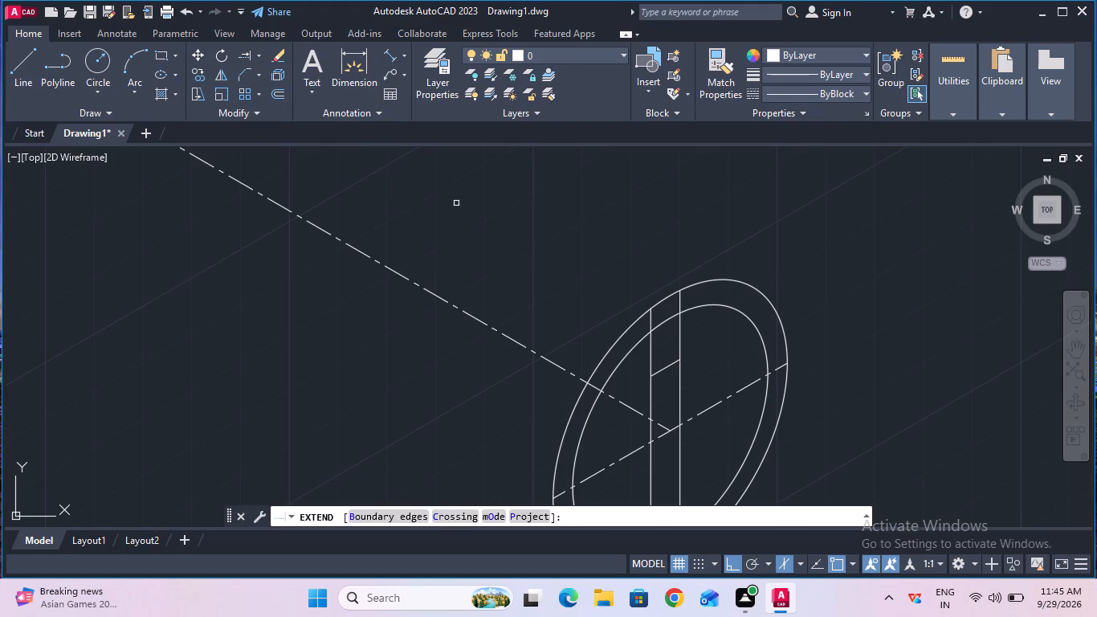
left_click(671, 365)
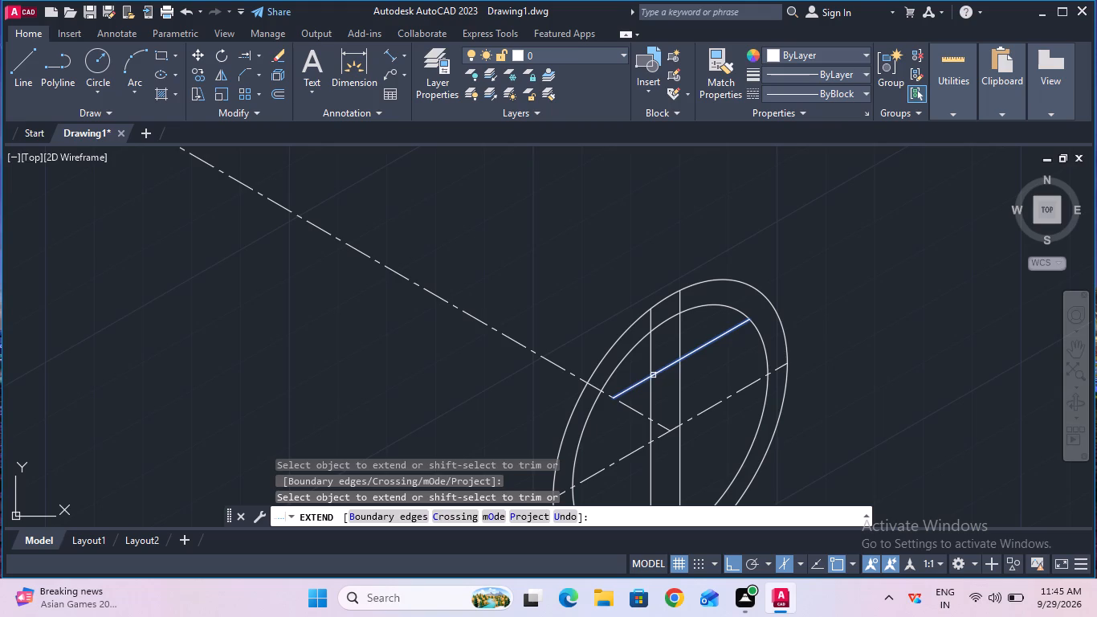
left_click(653, 375)
left_click(635, 383)
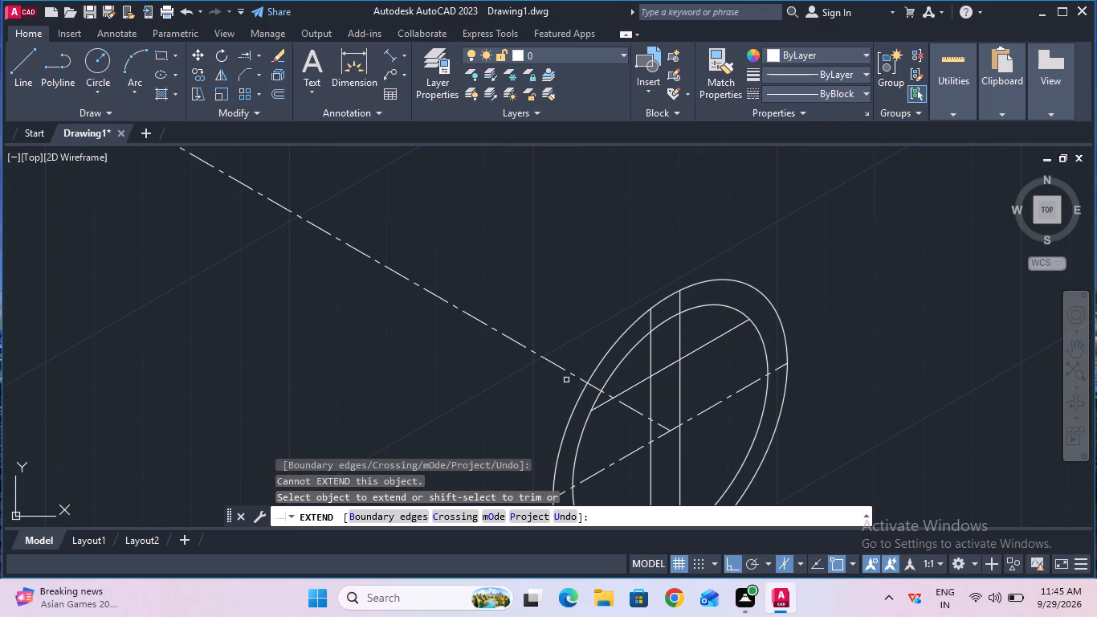
key("Escape")
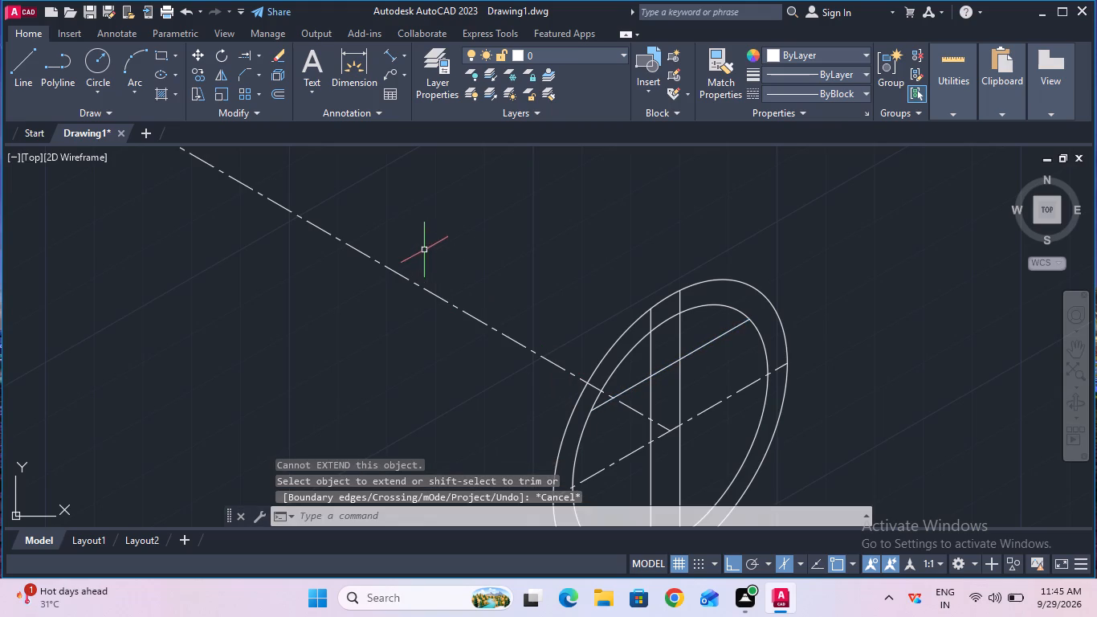
Trim away the two vertical lines and the inner isocircle's arc above the extended isometric line.
left_click(254, 48)
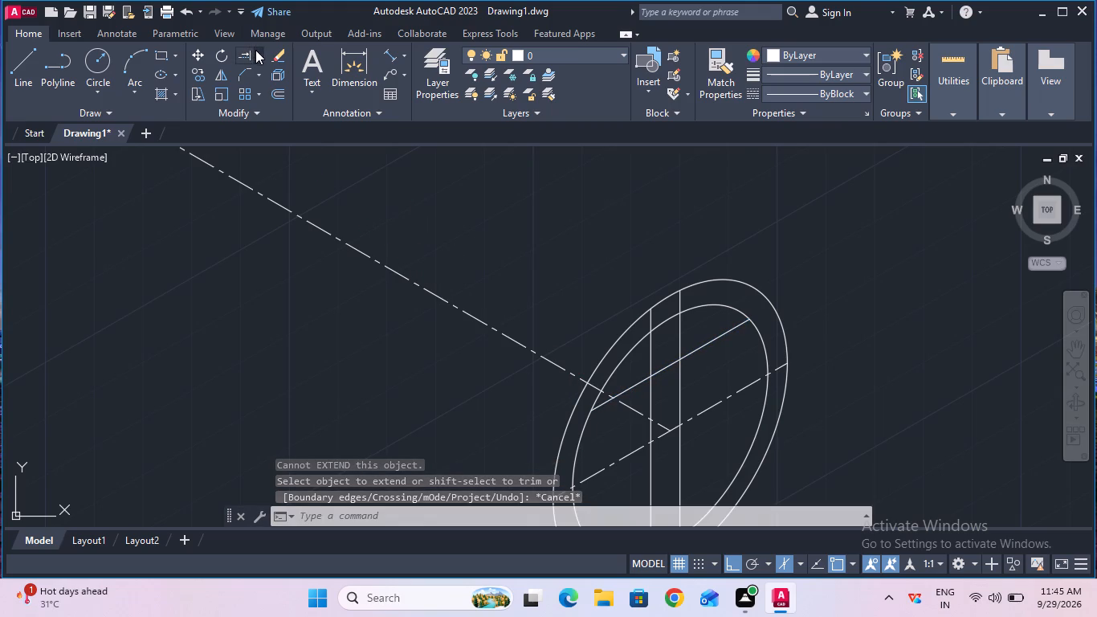
left_click(262, 59)
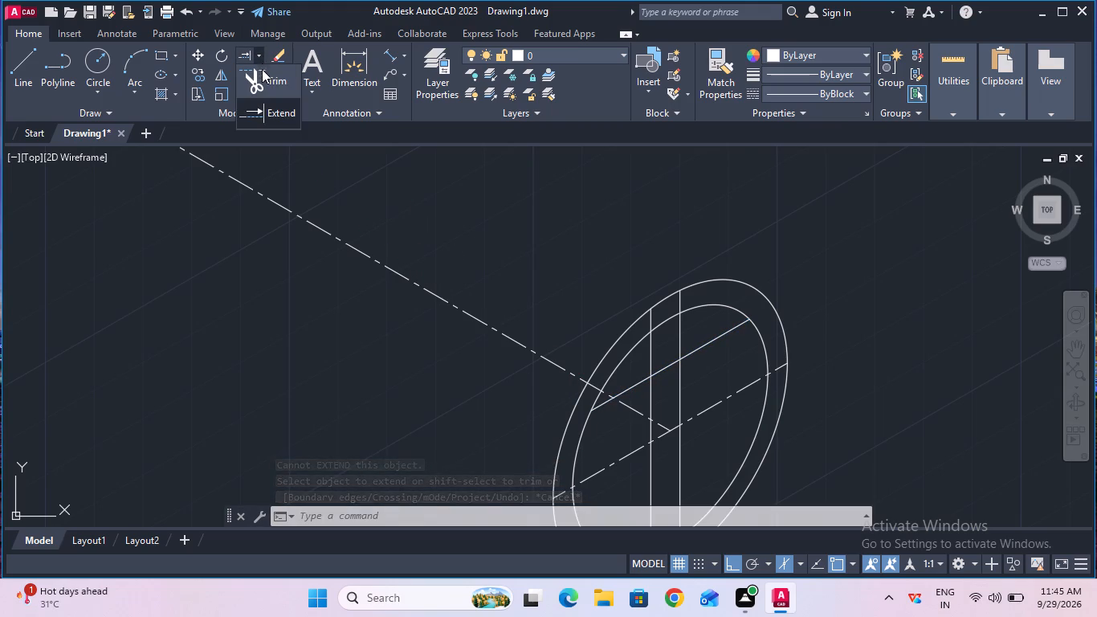
left_click(262, 75)
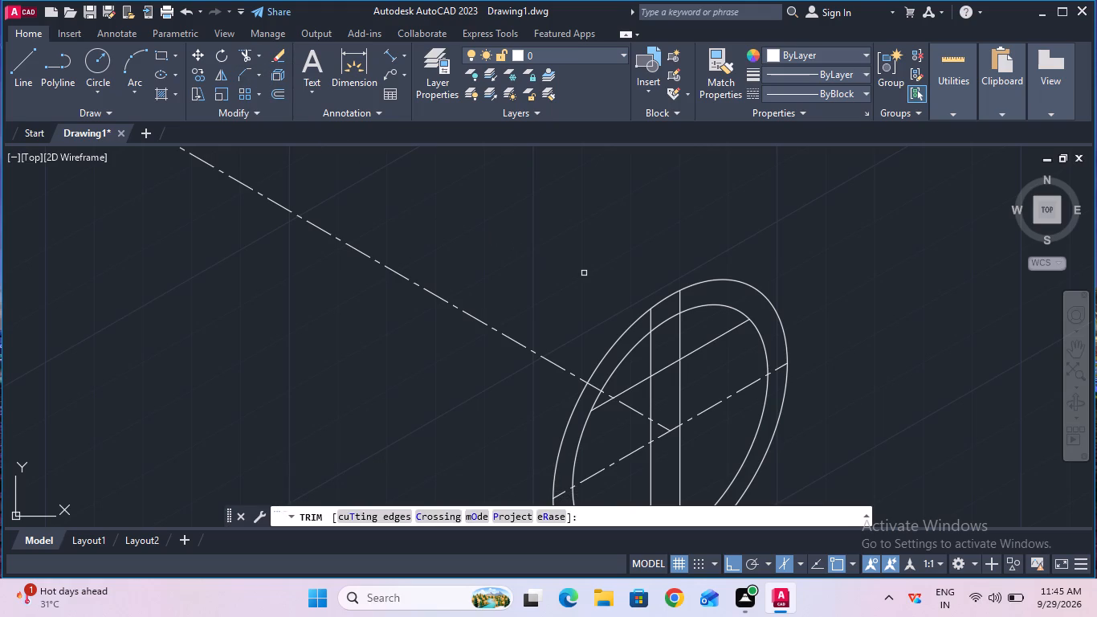
left_click(650, 351)
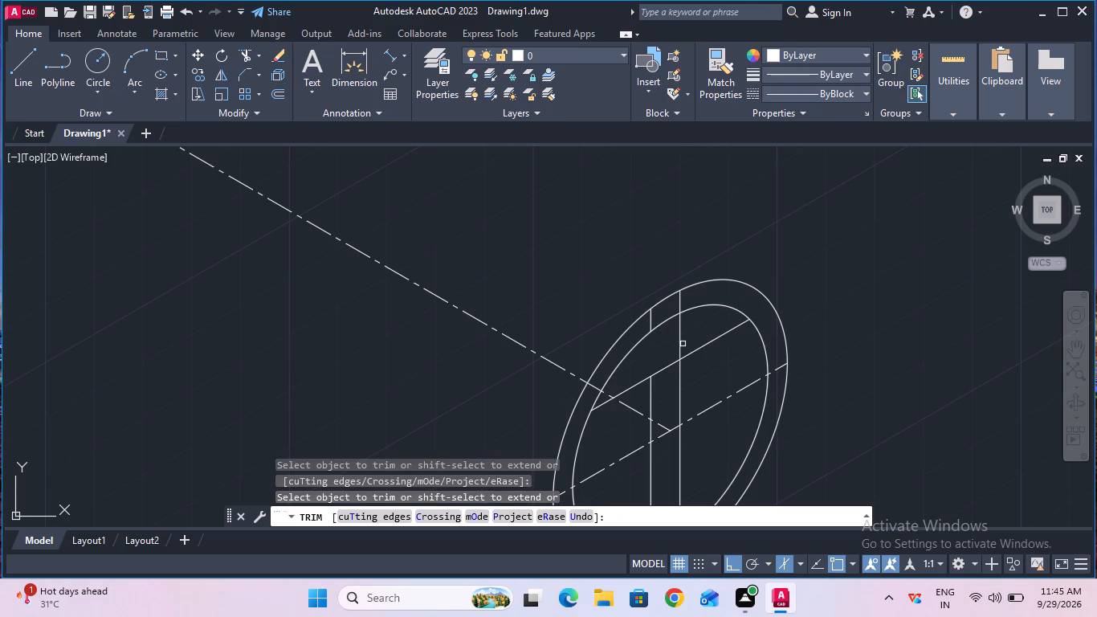
left_click(678, 344)
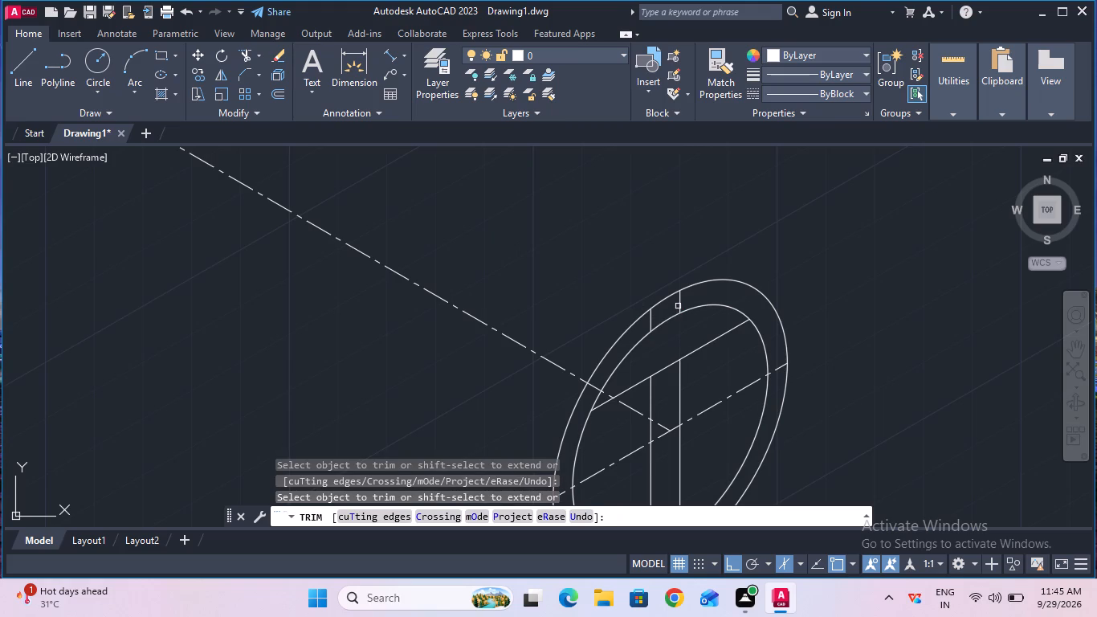
left_click(678, 306)
left_click(650, 321)
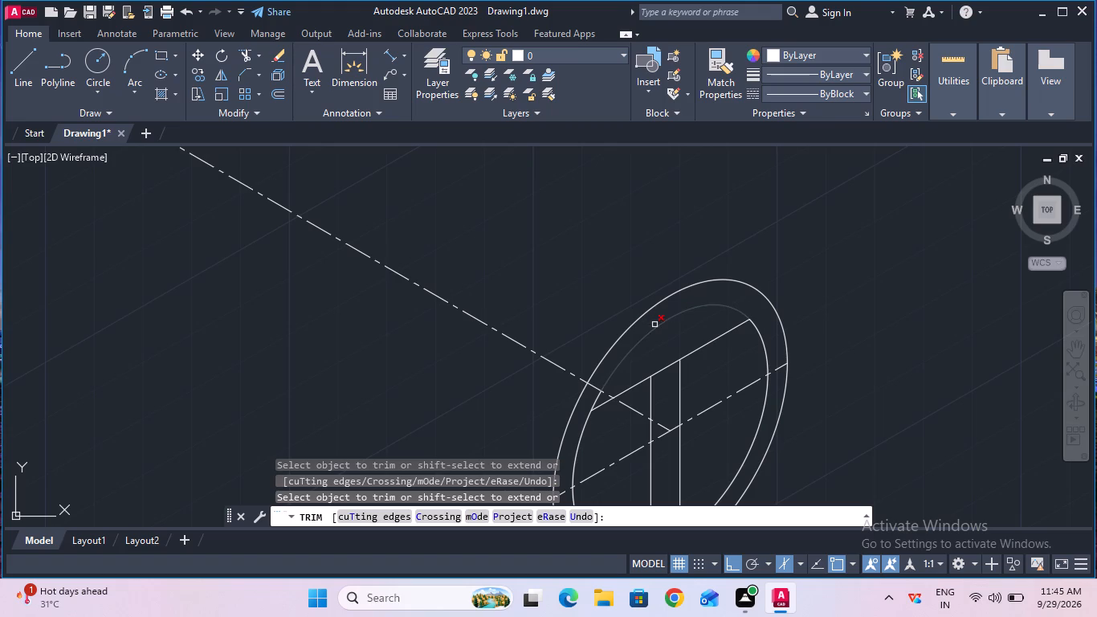
left_click(656, 326)
left_click(596, 399)
key("Escape")
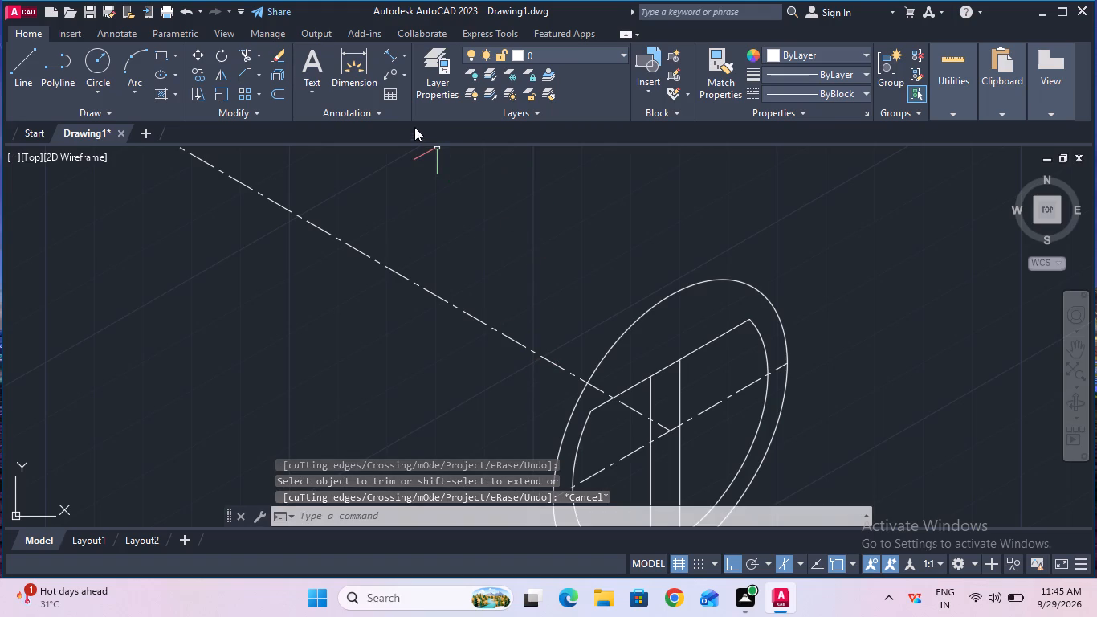
Check the aligned distance from the extended isometric line's upper right end to the outer isocircle.
left_click(389, 61)
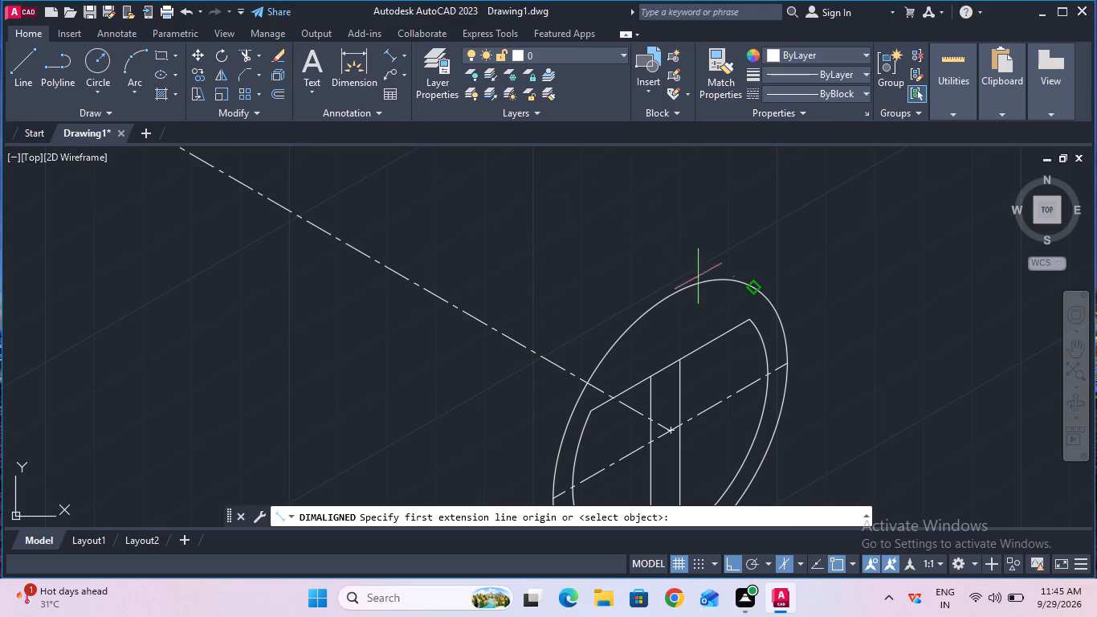
left_click(753, 321)
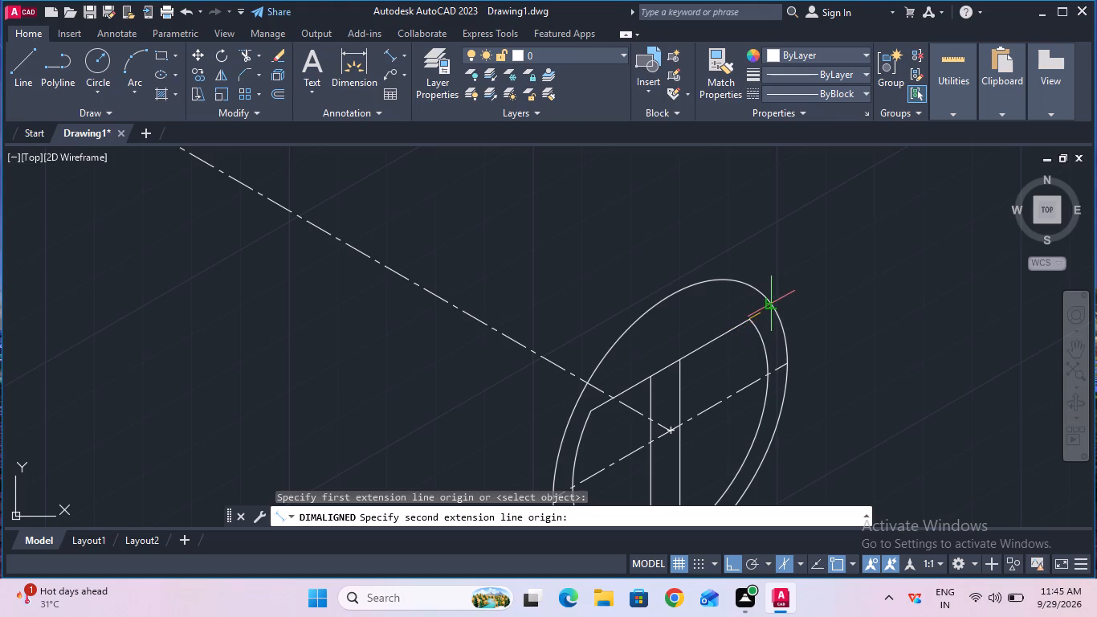
left_click(776, 308)
key("Escape")
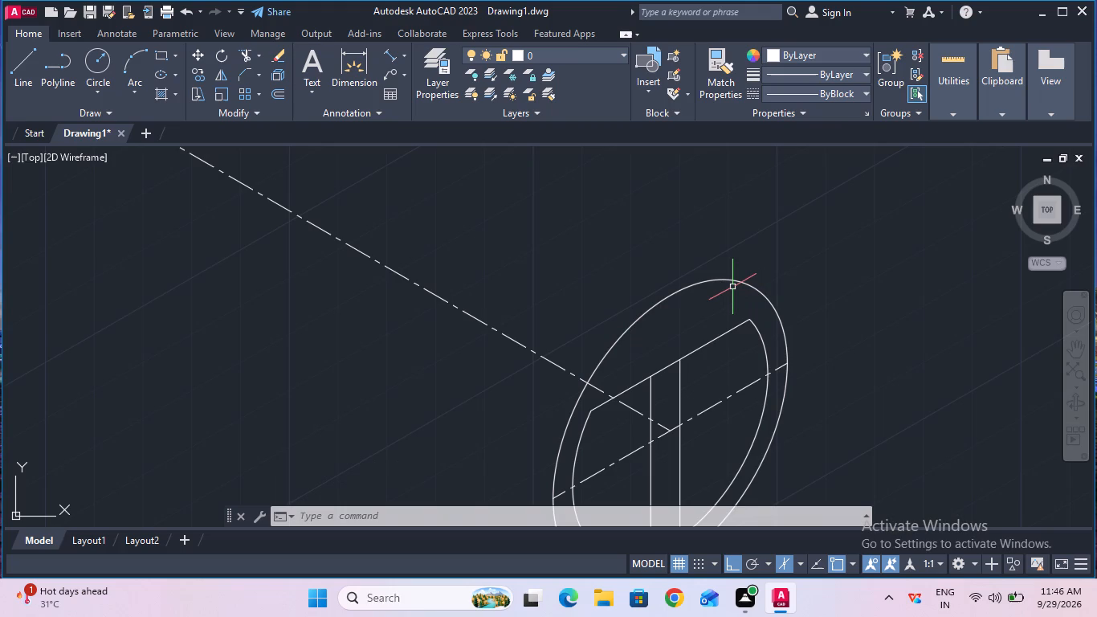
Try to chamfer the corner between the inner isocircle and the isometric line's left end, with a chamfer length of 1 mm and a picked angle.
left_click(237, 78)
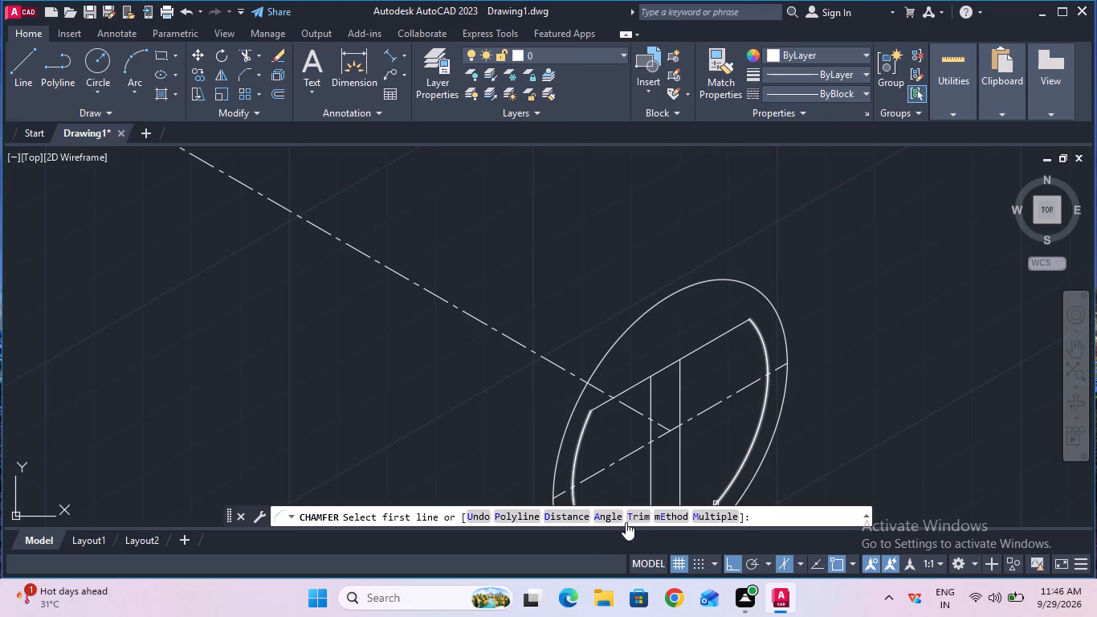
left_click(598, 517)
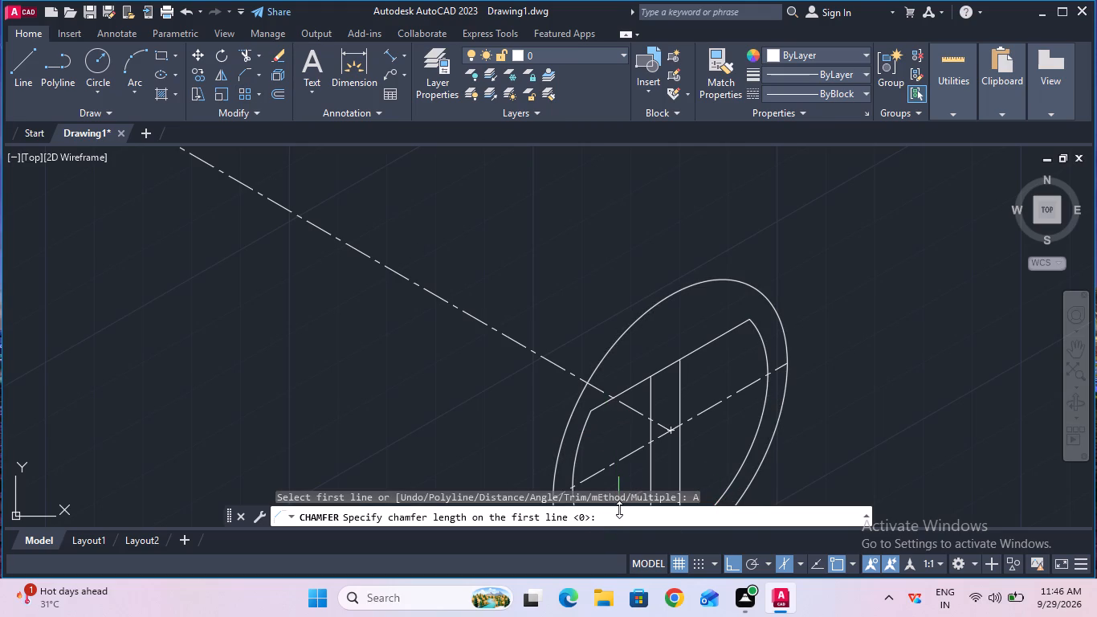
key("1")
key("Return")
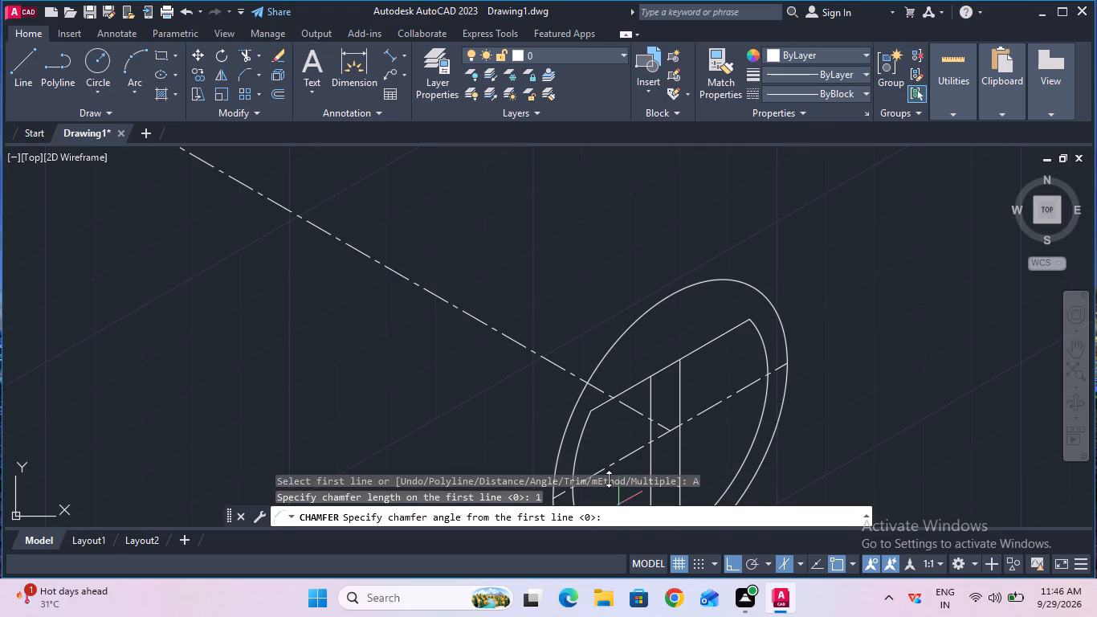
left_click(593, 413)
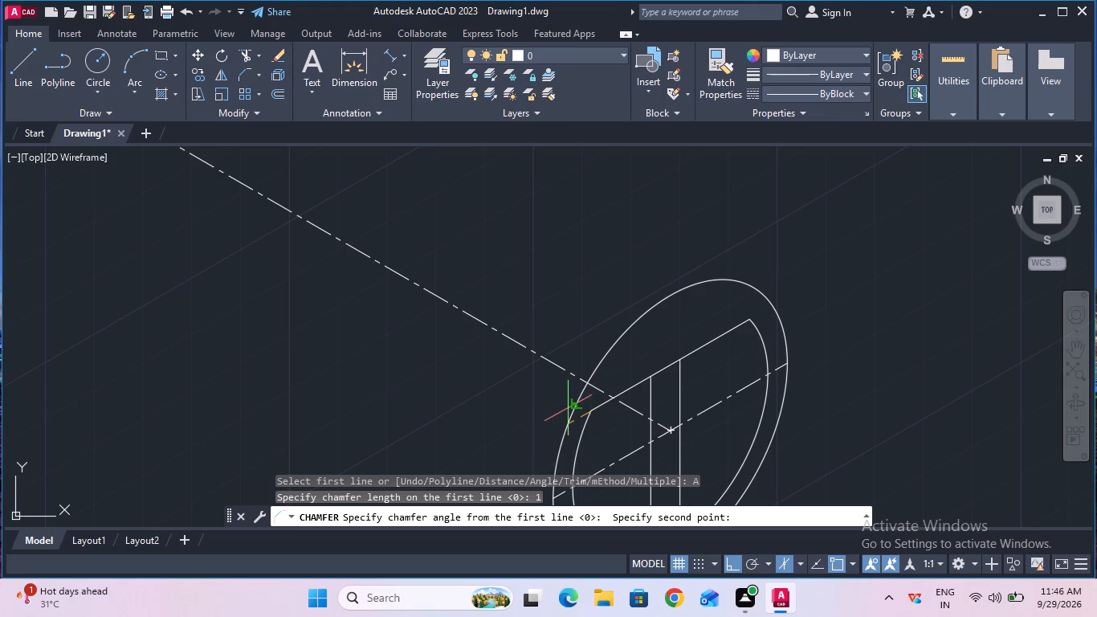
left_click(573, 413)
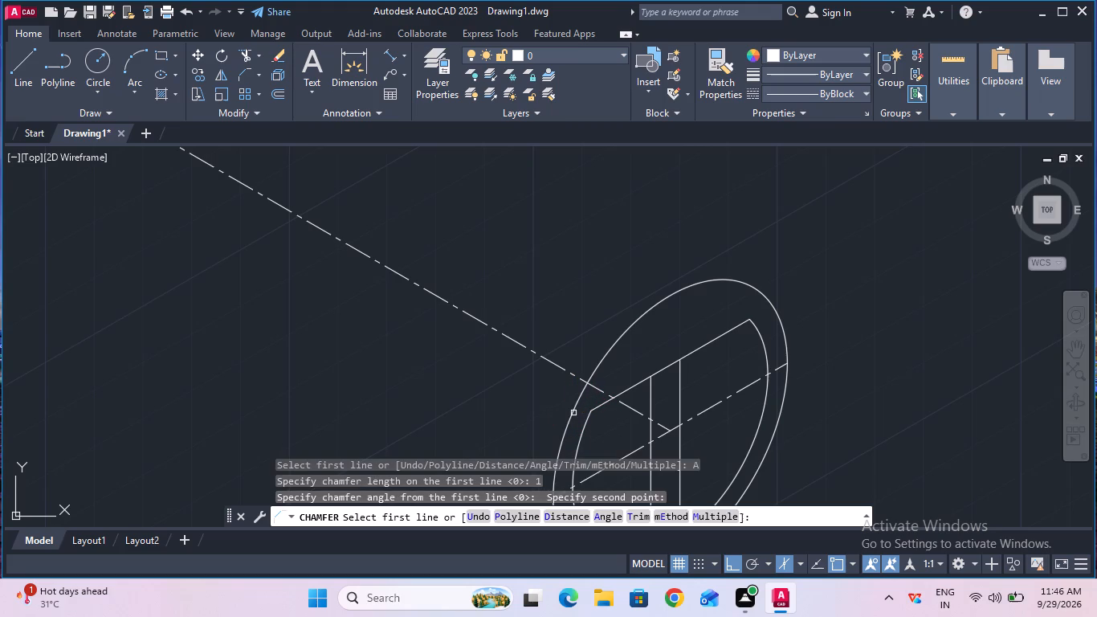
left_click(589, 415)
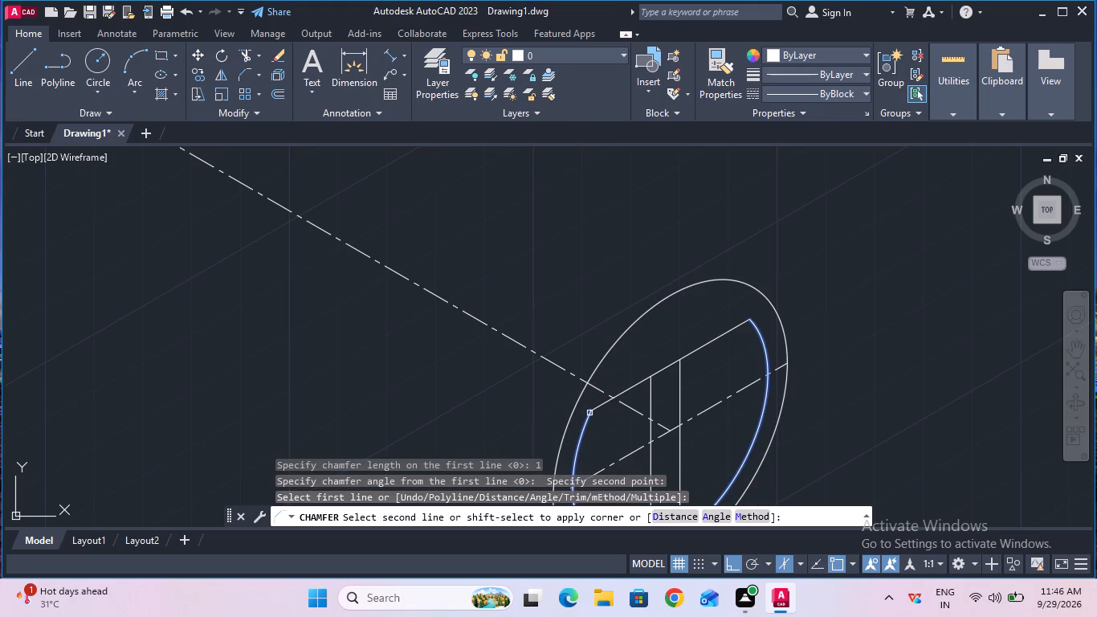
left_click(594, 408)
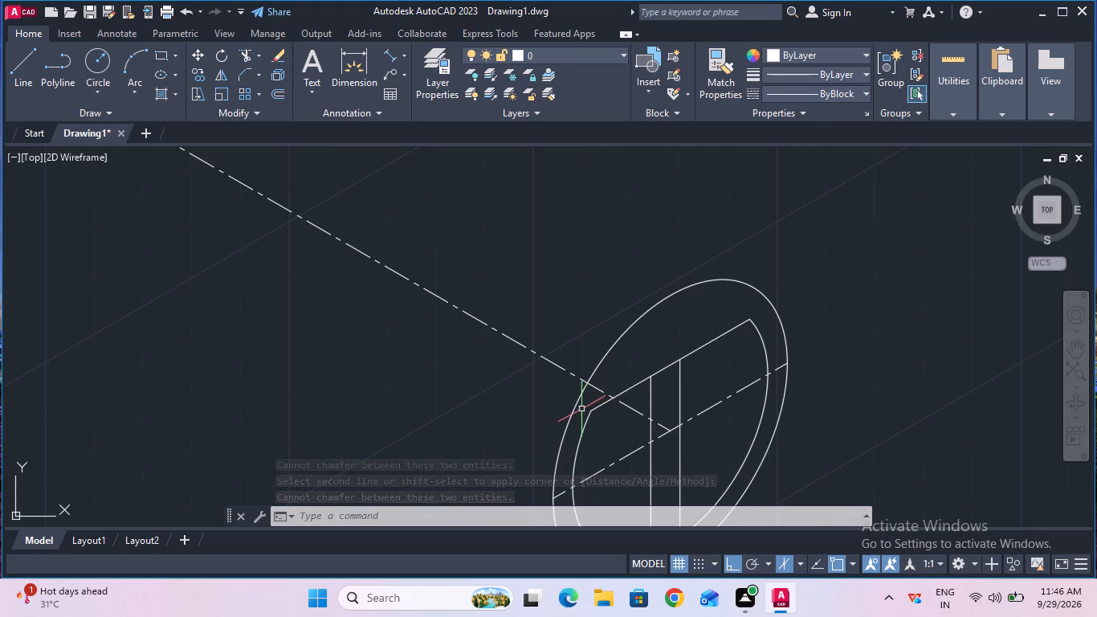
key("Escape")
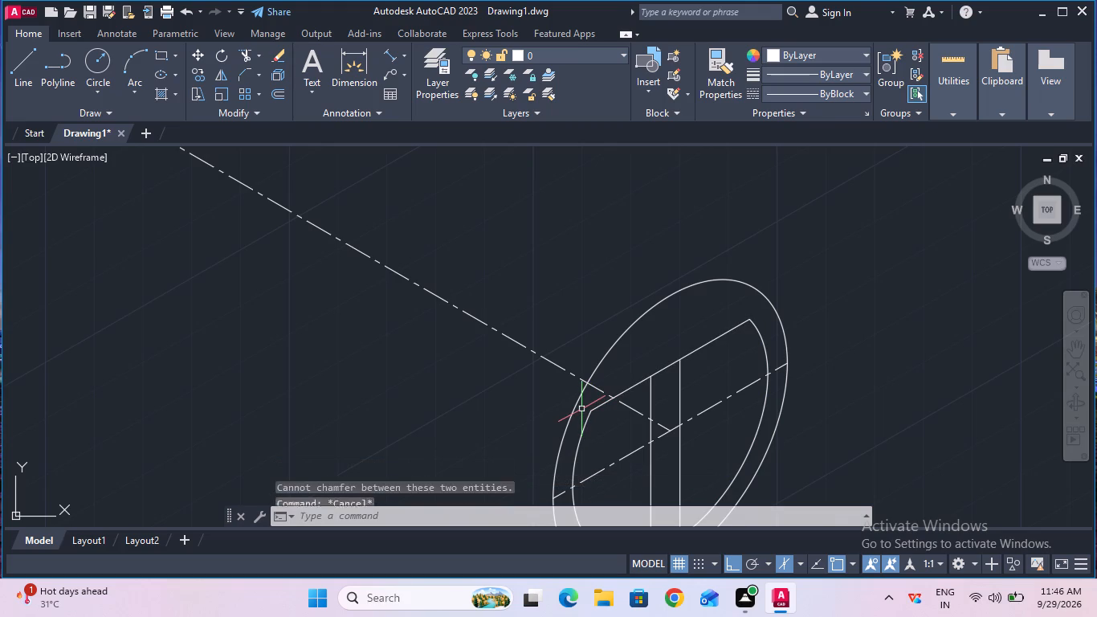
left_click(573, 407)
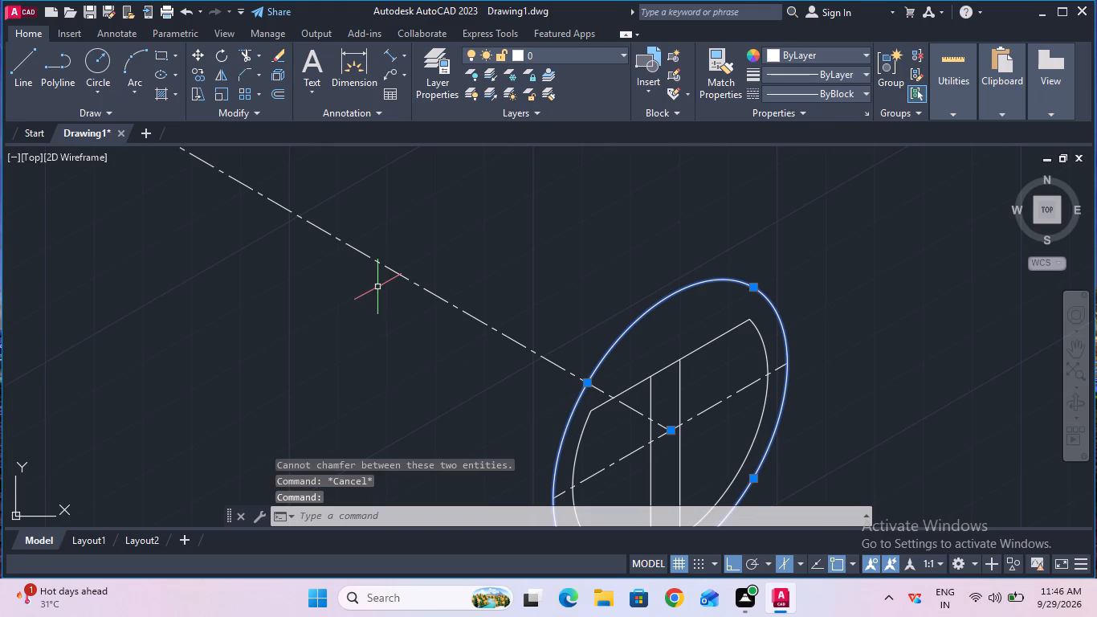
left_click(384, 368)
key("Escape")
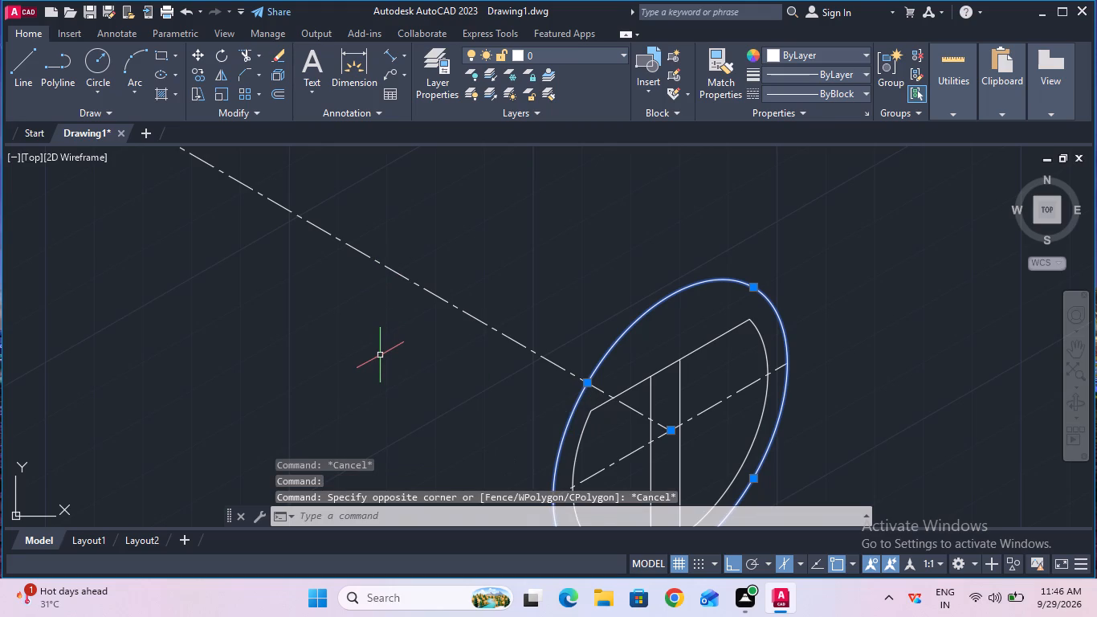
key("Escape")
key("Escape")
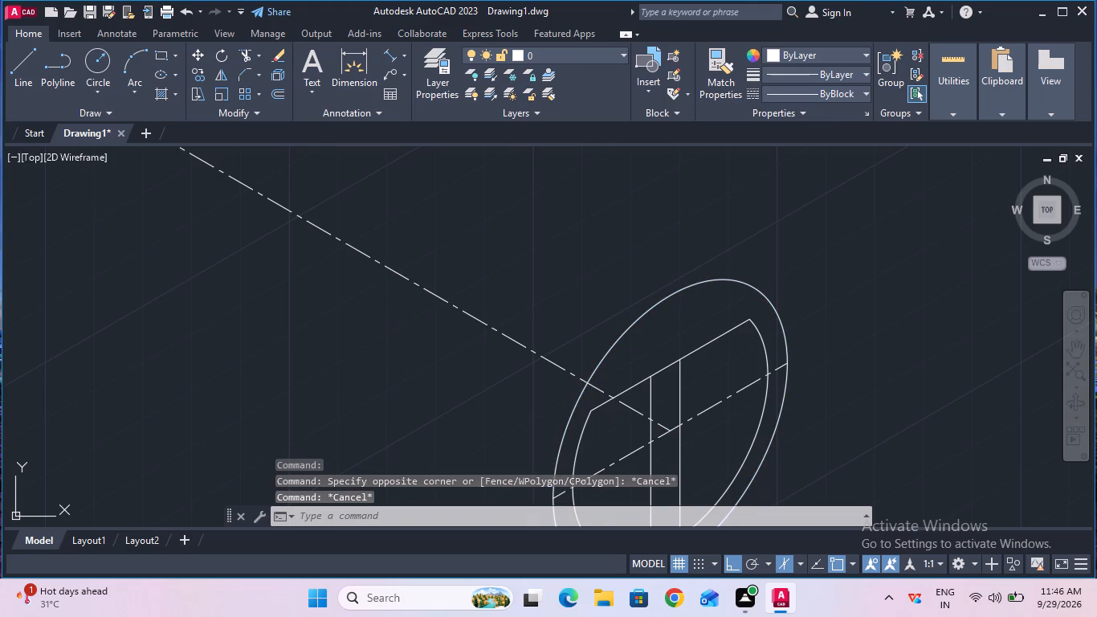
Draw a 1 mm line from the isometric line's lower left end outward toward the outer isocircle.
left_click(31, 80)
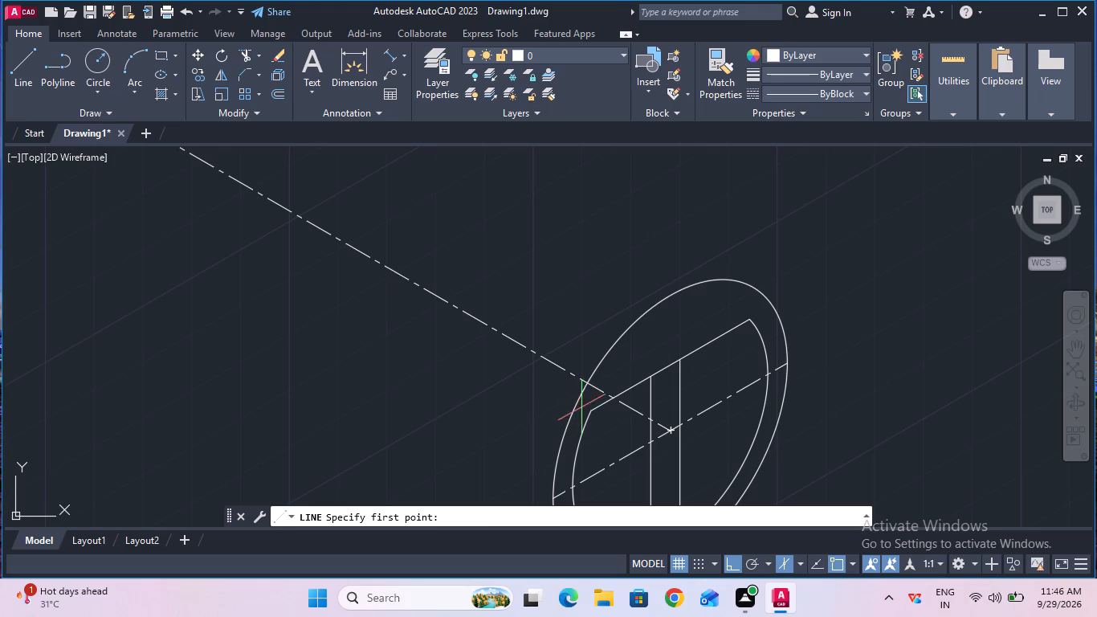
left_click(589, 411)
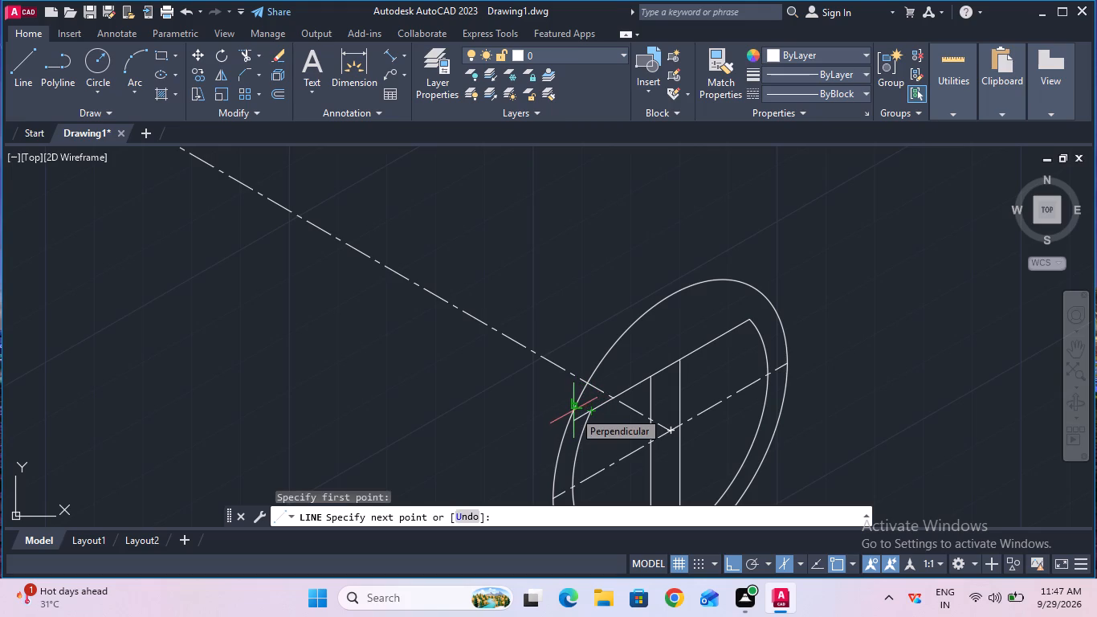
key("1")
key("Return")
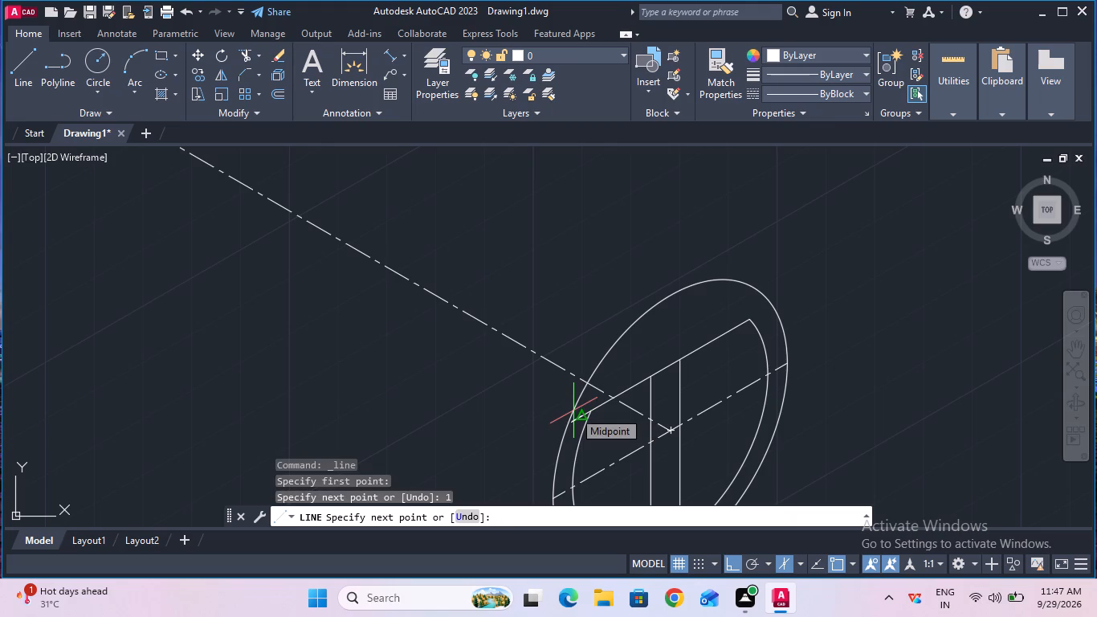
key("Escape")
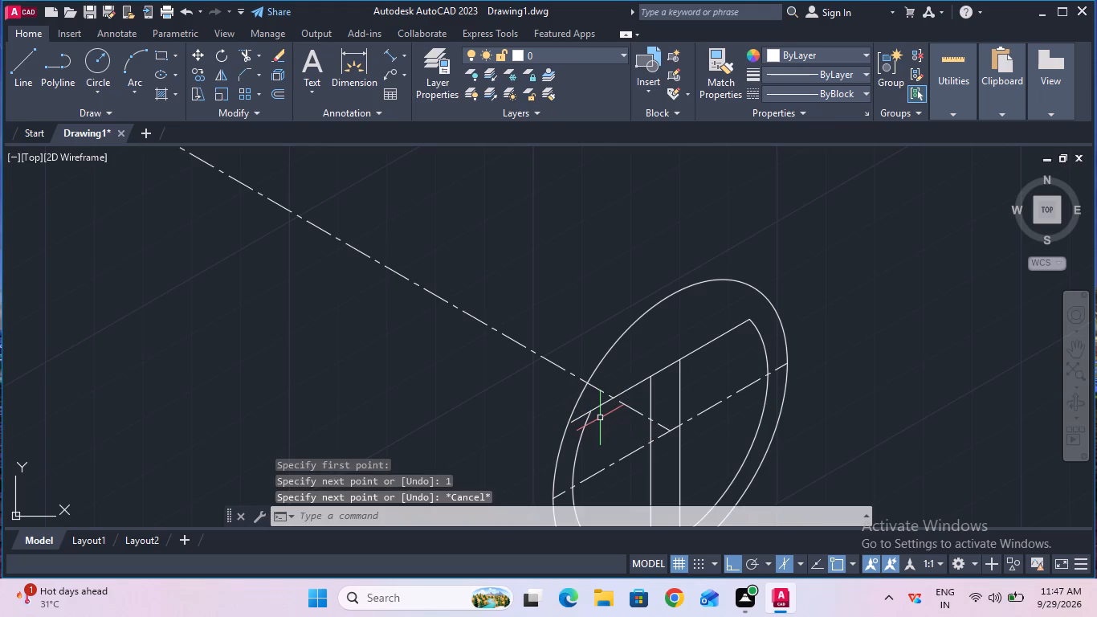
Draw a 1 mm line from the isometric line's upper right end outward toward the outer isocircle.
left_click(15, 73)
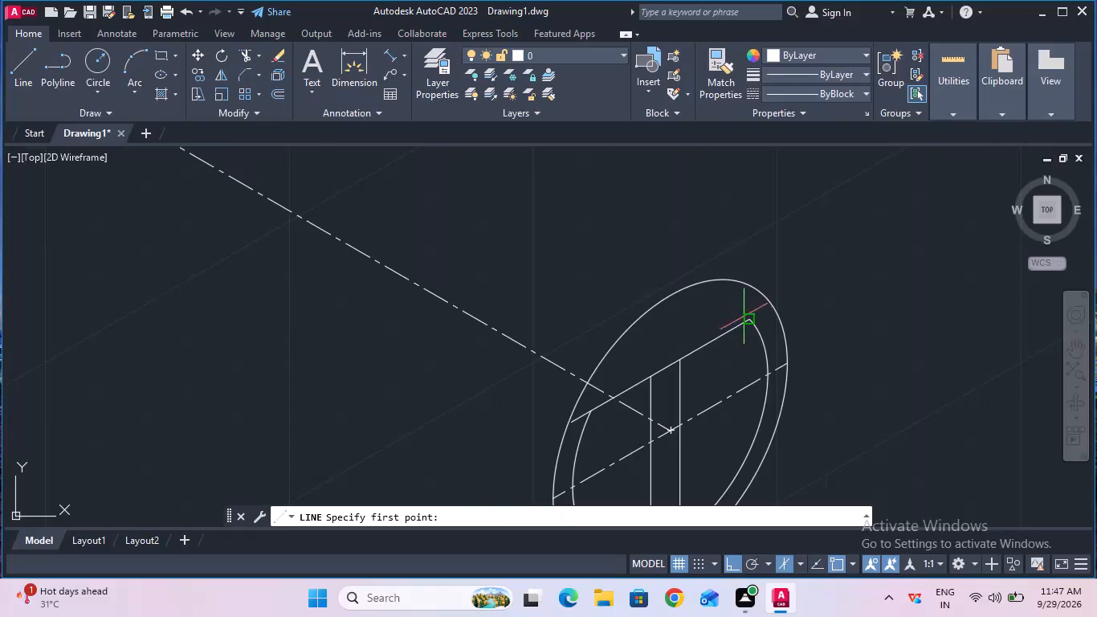
left_click(748, 317)
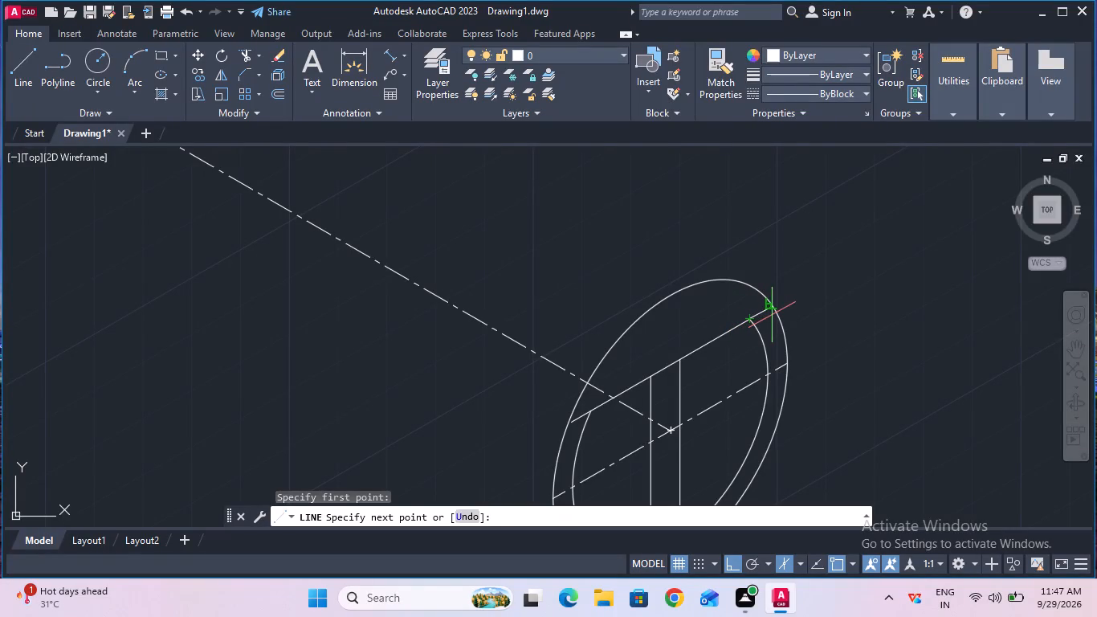
key("1")
key("Return")
key("Escape")
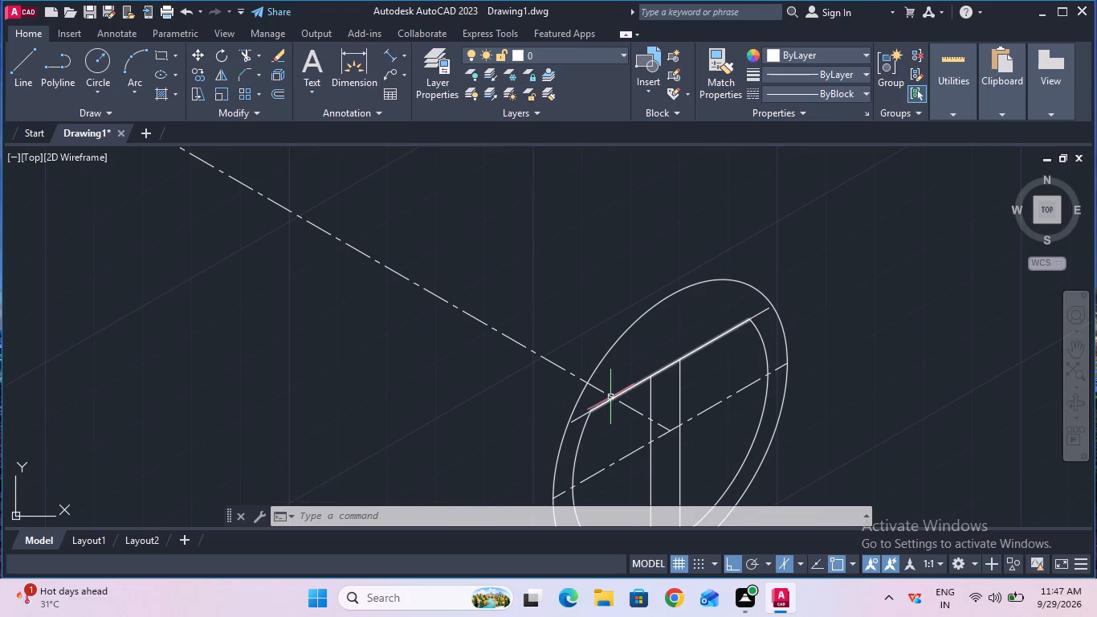
Extend both short 1 mm end lines to meet the outer isocircle.
scroll(610, 397, "up", 2, "ctrl")
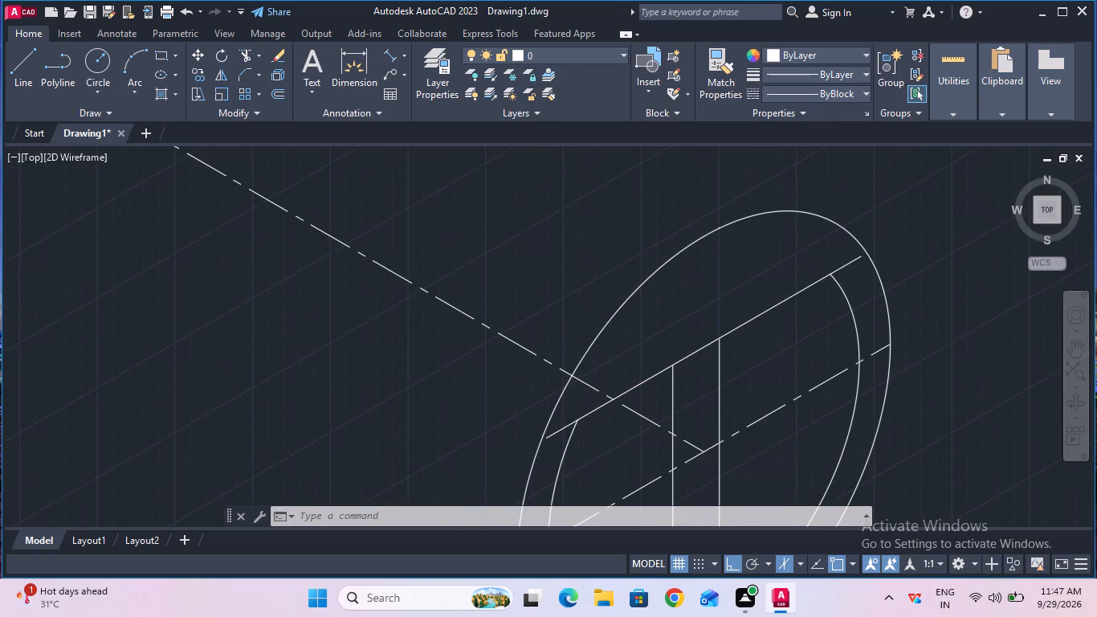
left_click(260, 58)
left_click(267, 104)
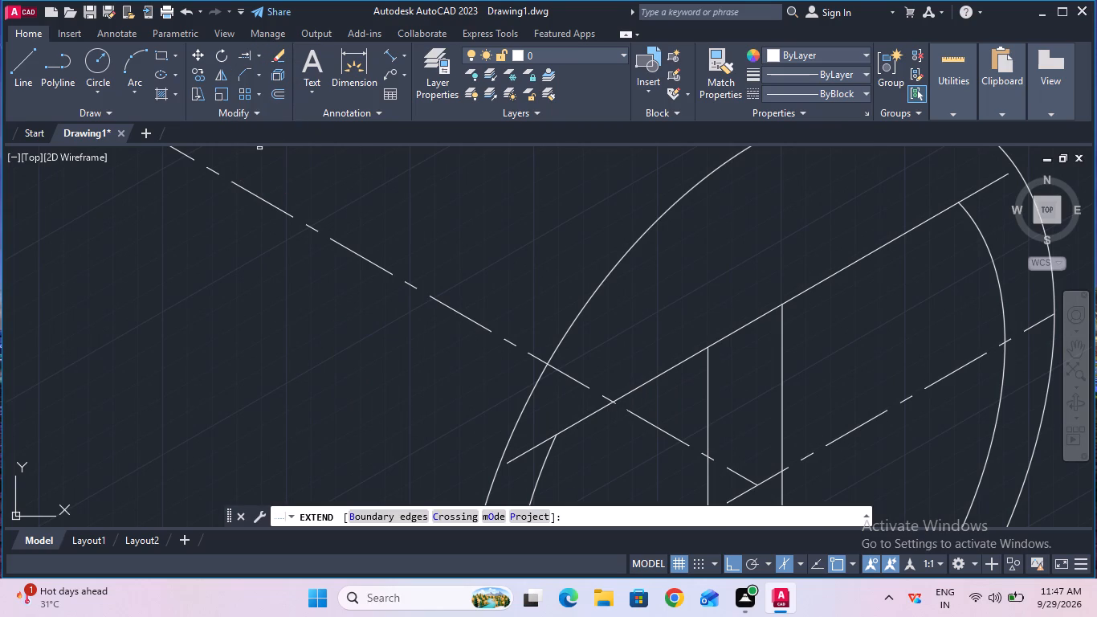
left_click(520, 453)
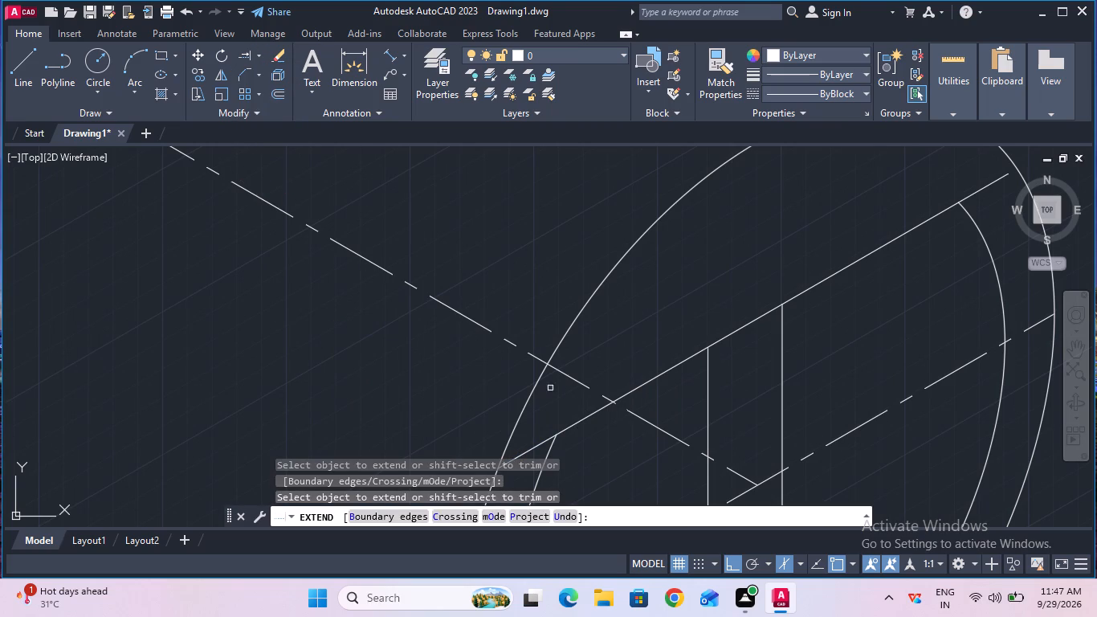
scroll(691, 296, "down", 2, "ctrl")
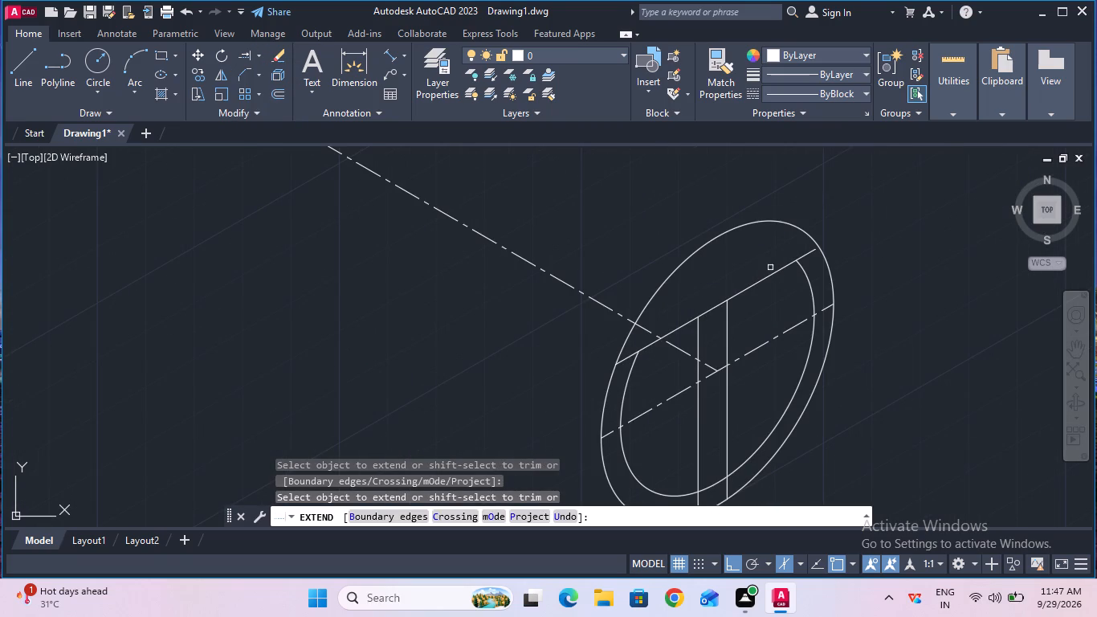
double_click(809, 255)
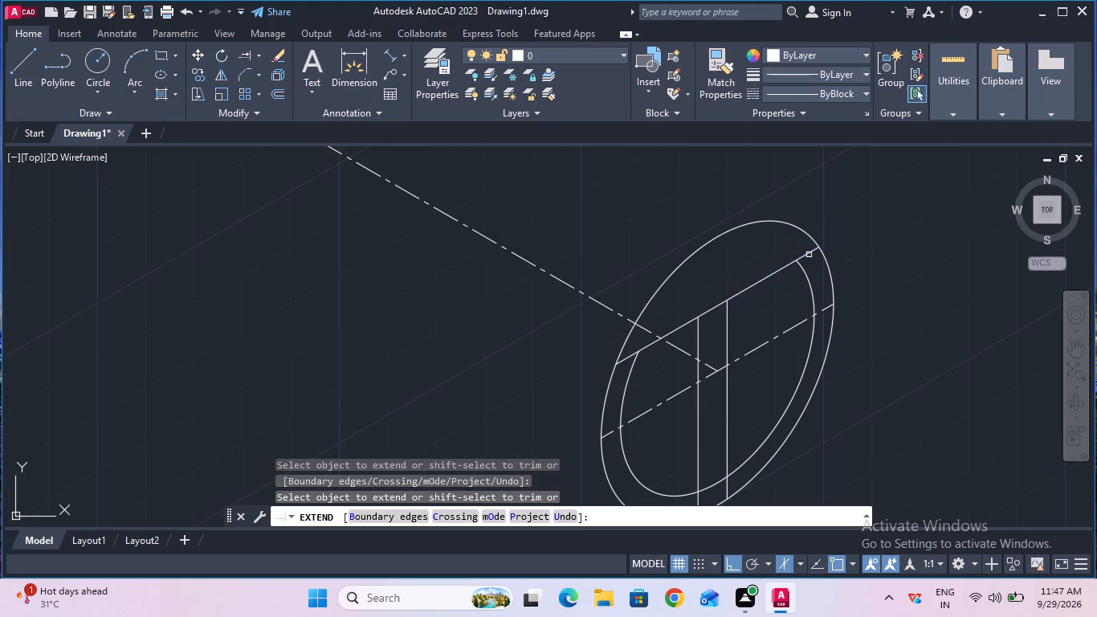
key("Escape")
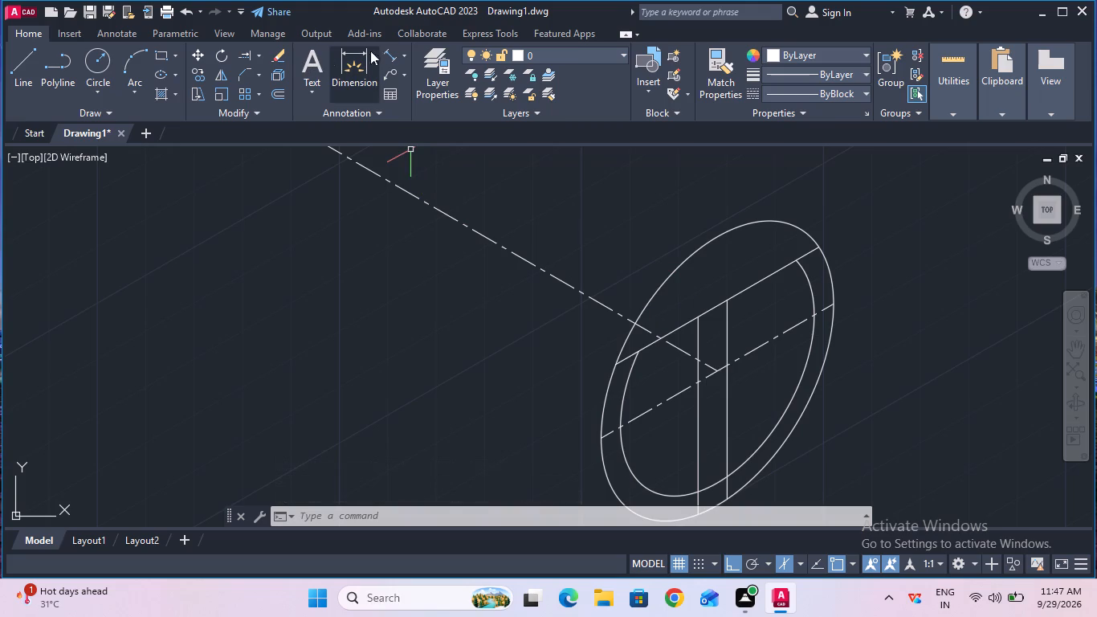
Trim away the outer isocircle's arc above the isometric line, including the leftover pieces near the center line.
left_click(402, 55)
left_click(402, 55)
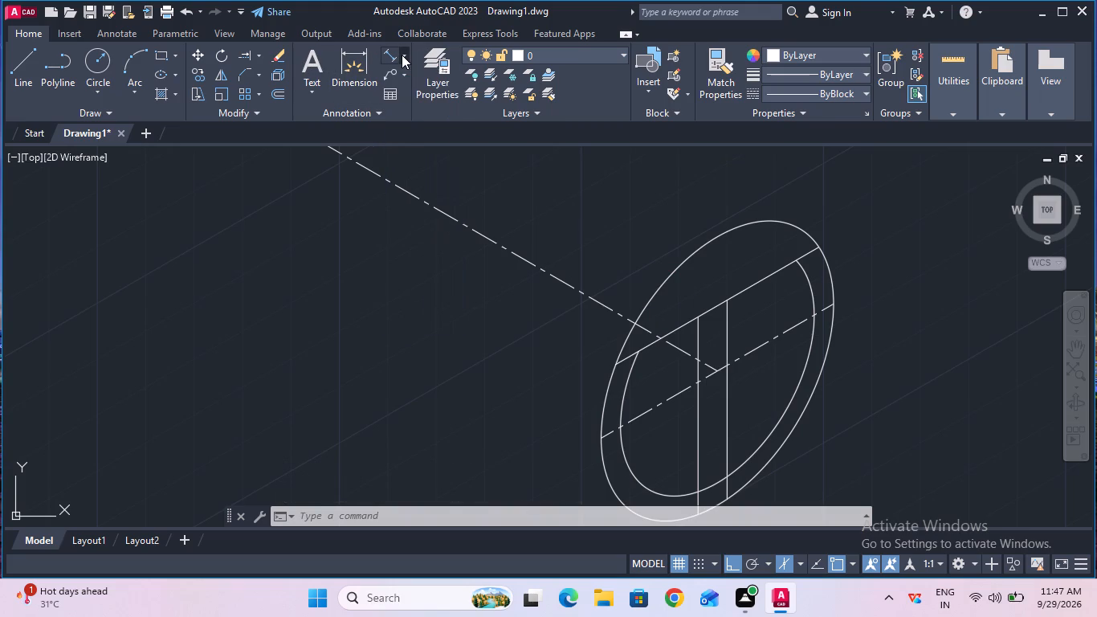
left_click(258, 55)
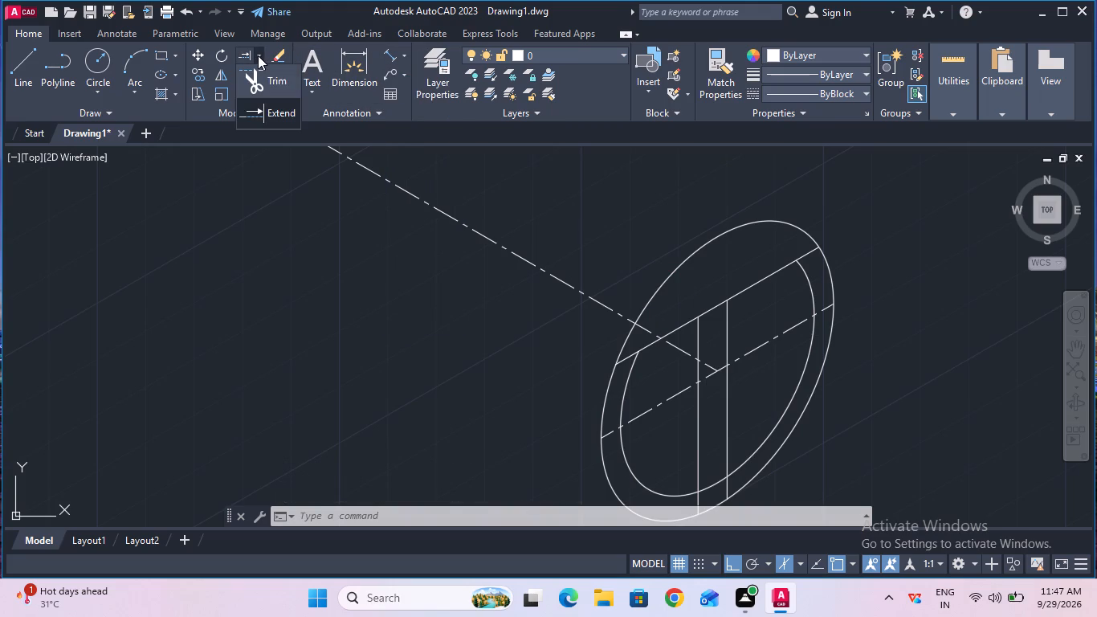
left_click(266, 72)
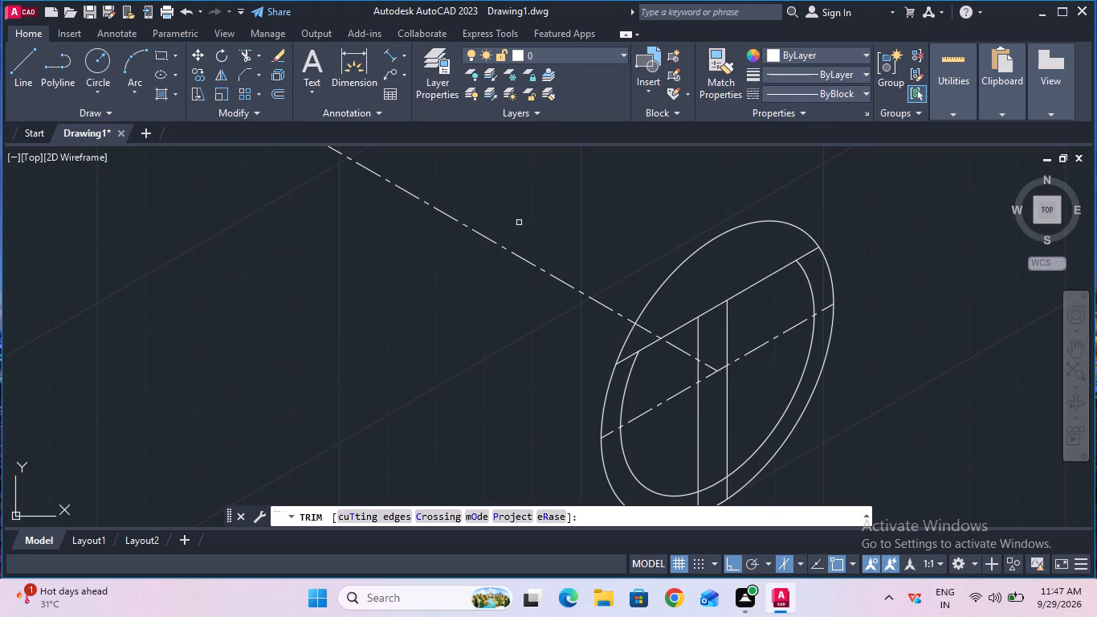
left_click(679, 271)
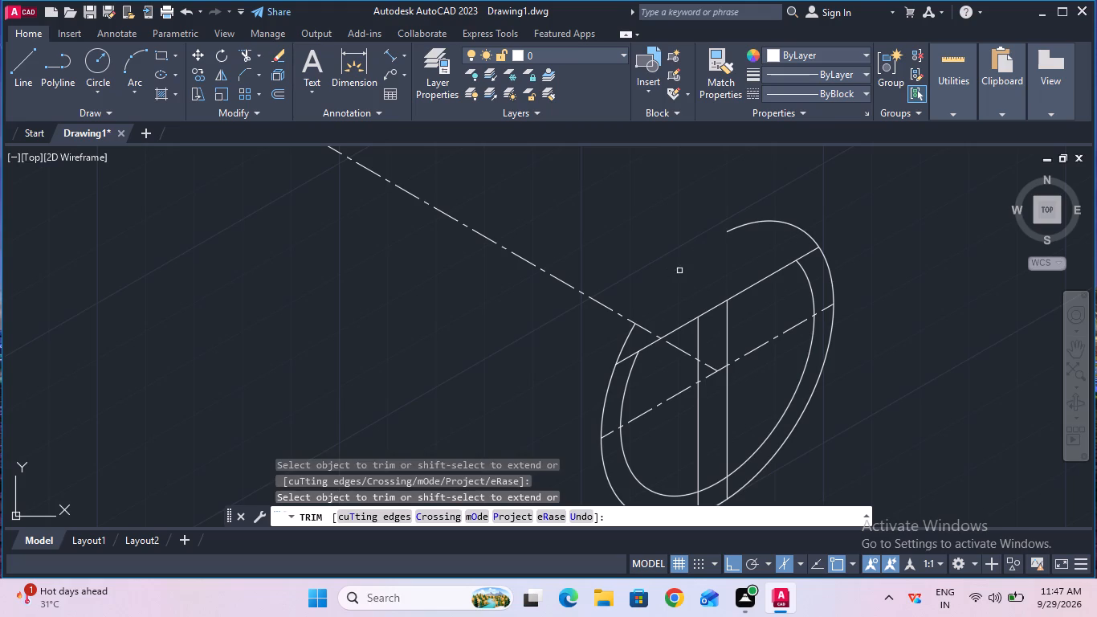
left_click(748, 221)
left_click(726, 233)
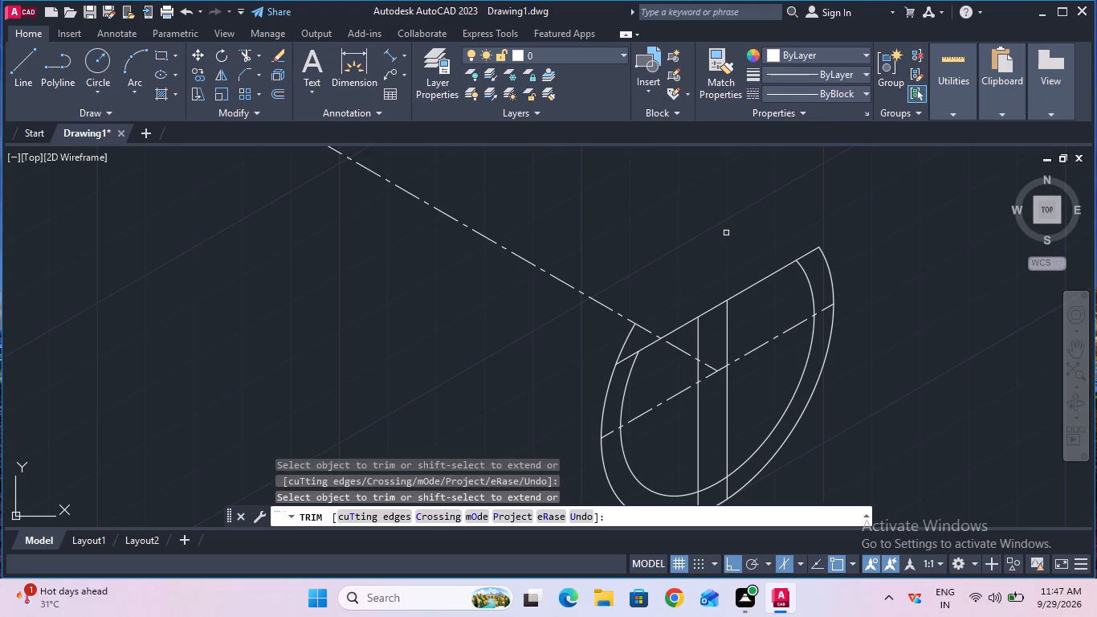
left_click(625, 339)
key("Escape")
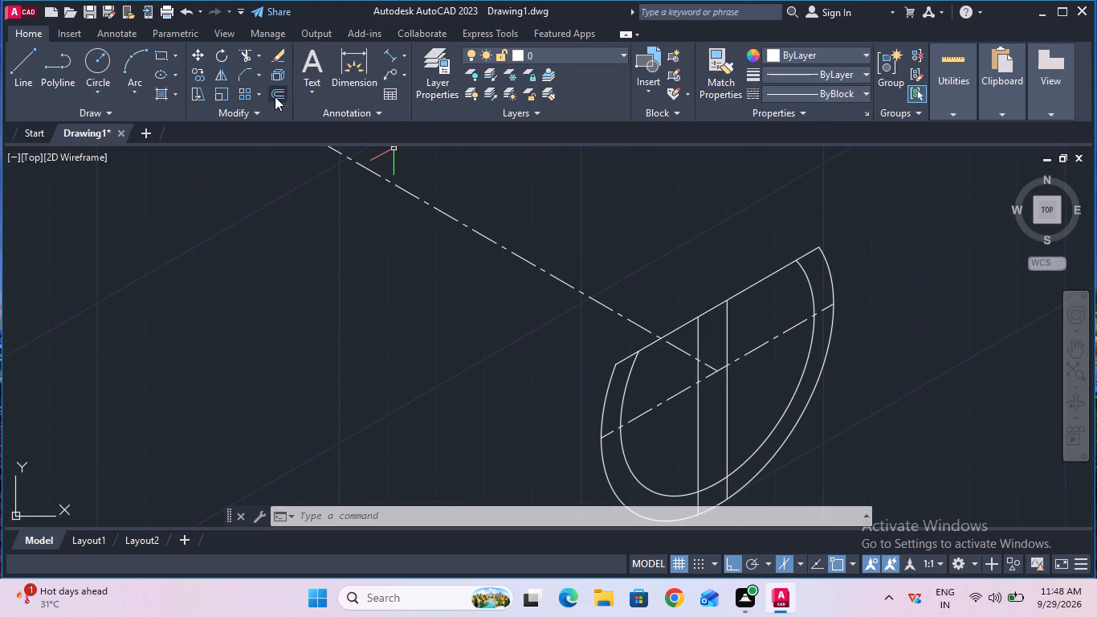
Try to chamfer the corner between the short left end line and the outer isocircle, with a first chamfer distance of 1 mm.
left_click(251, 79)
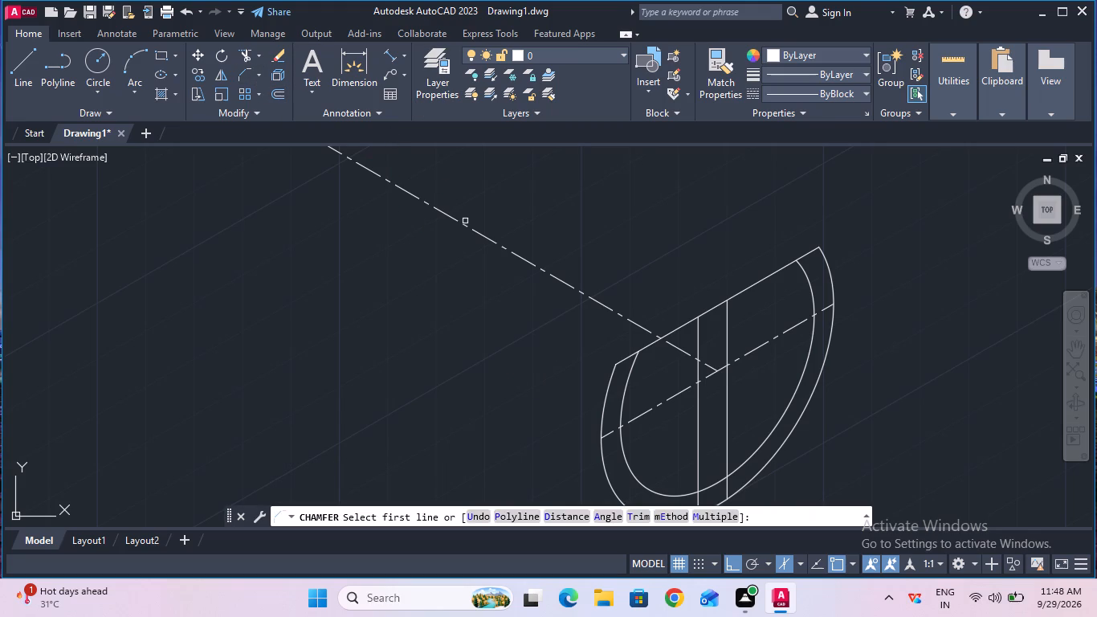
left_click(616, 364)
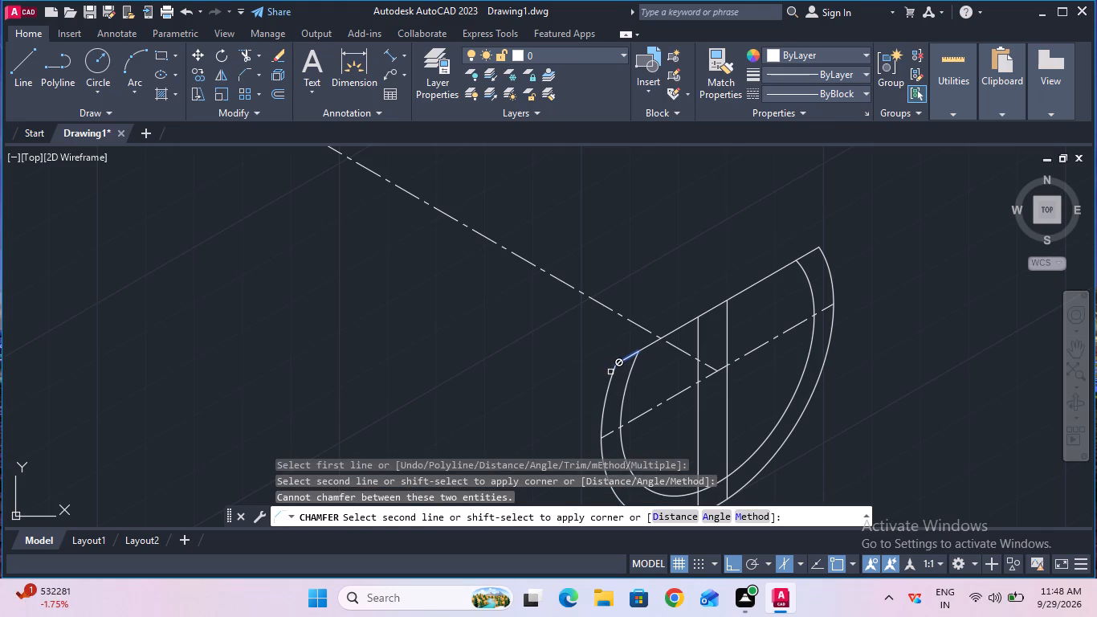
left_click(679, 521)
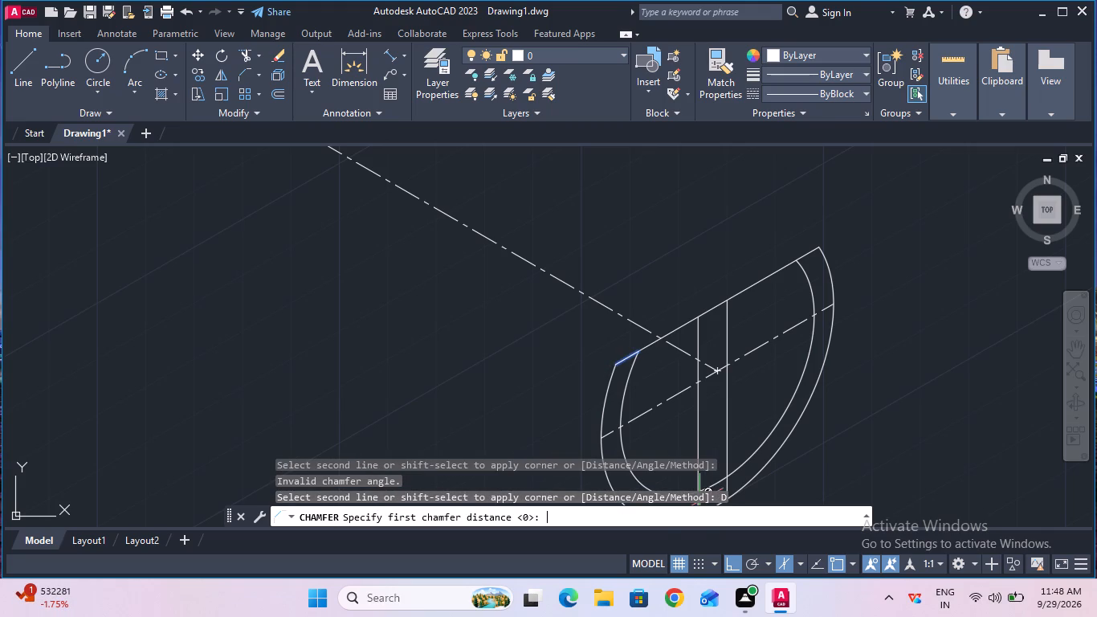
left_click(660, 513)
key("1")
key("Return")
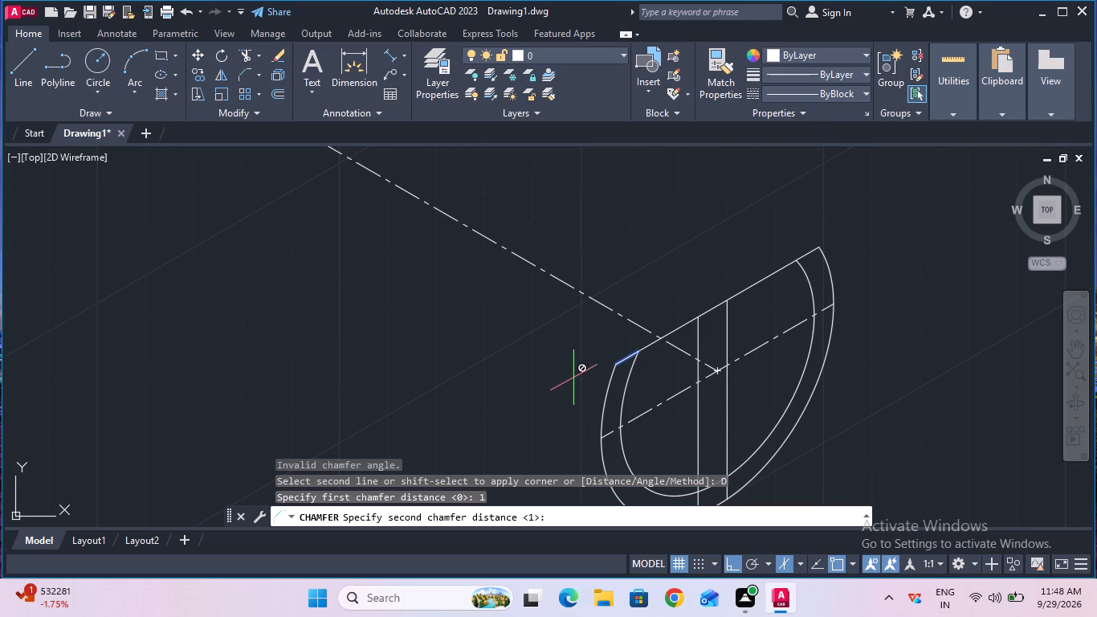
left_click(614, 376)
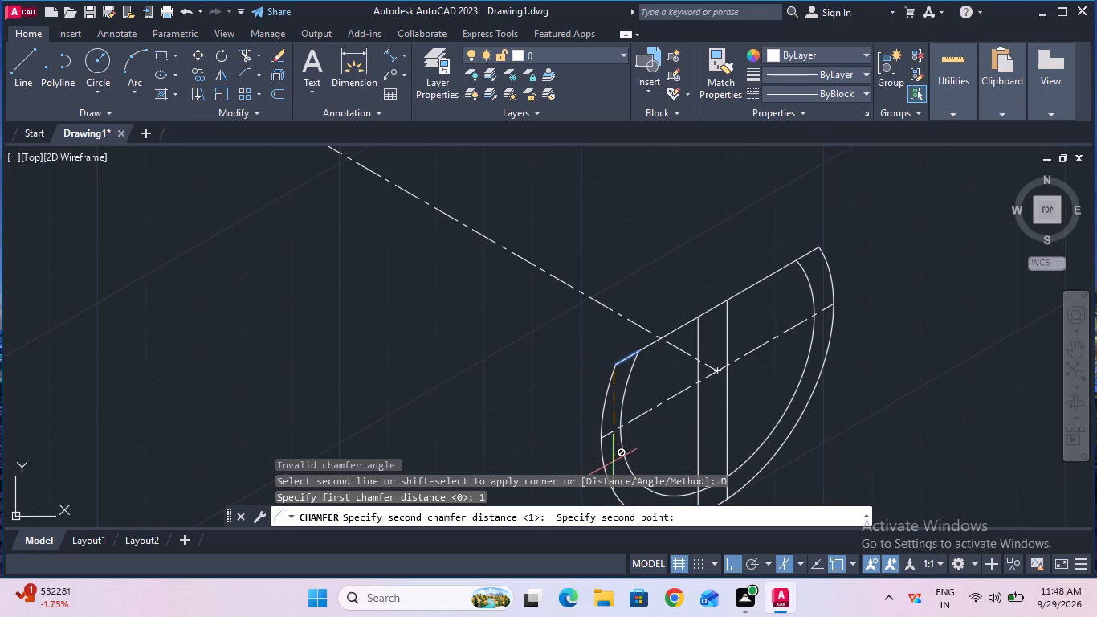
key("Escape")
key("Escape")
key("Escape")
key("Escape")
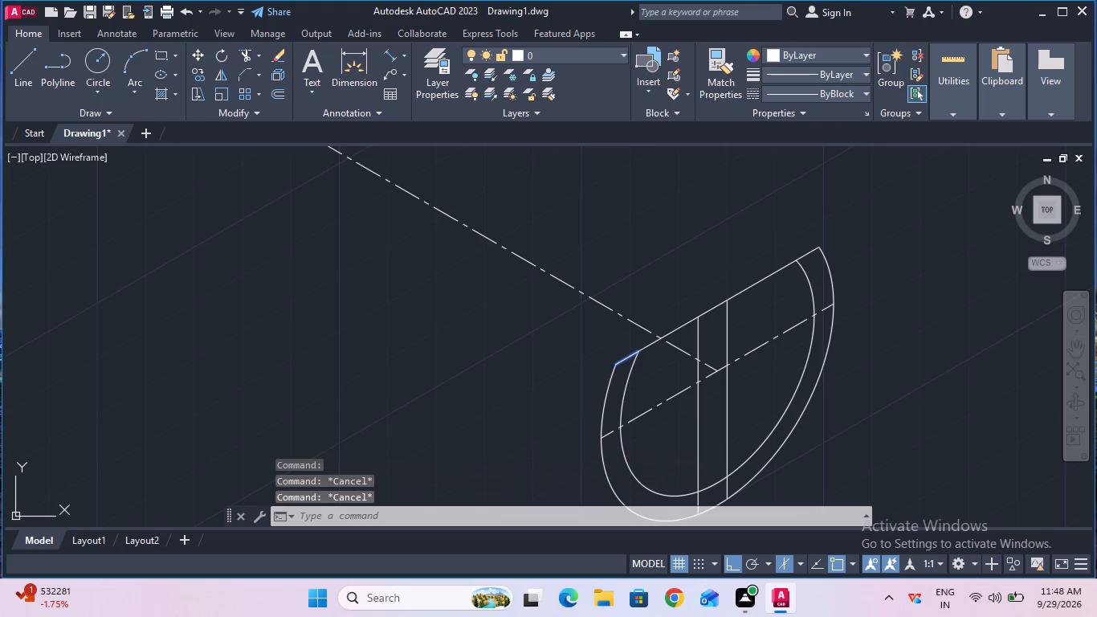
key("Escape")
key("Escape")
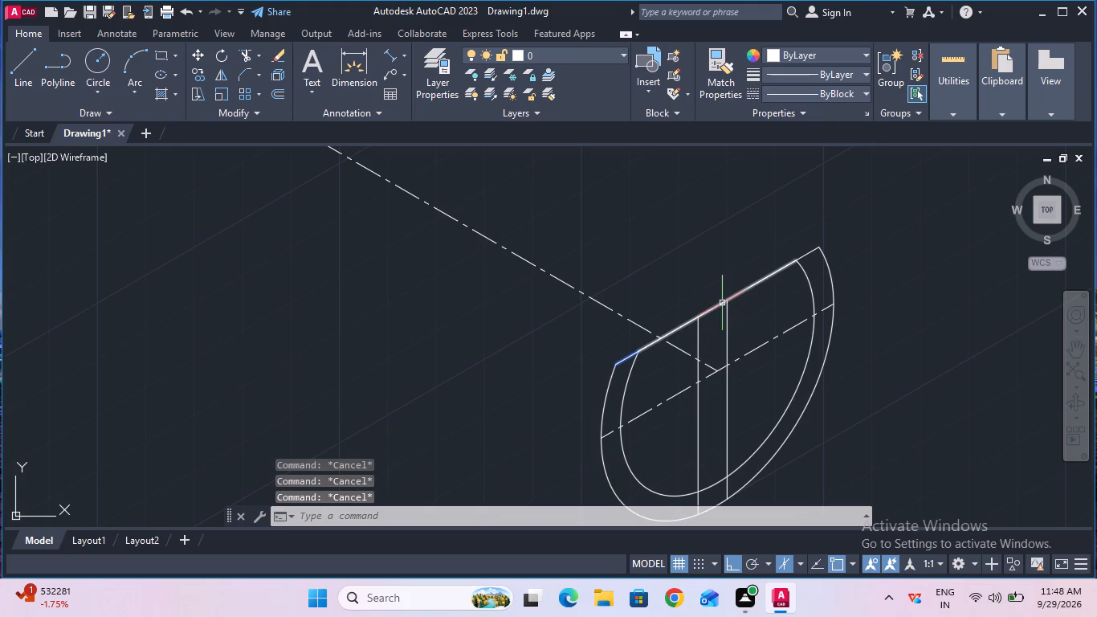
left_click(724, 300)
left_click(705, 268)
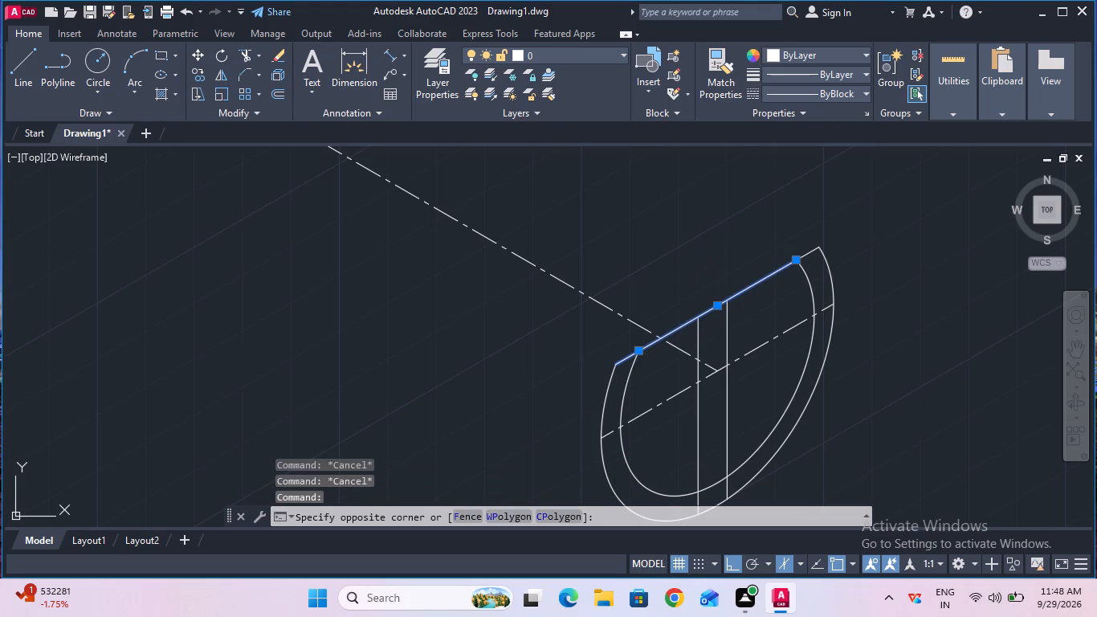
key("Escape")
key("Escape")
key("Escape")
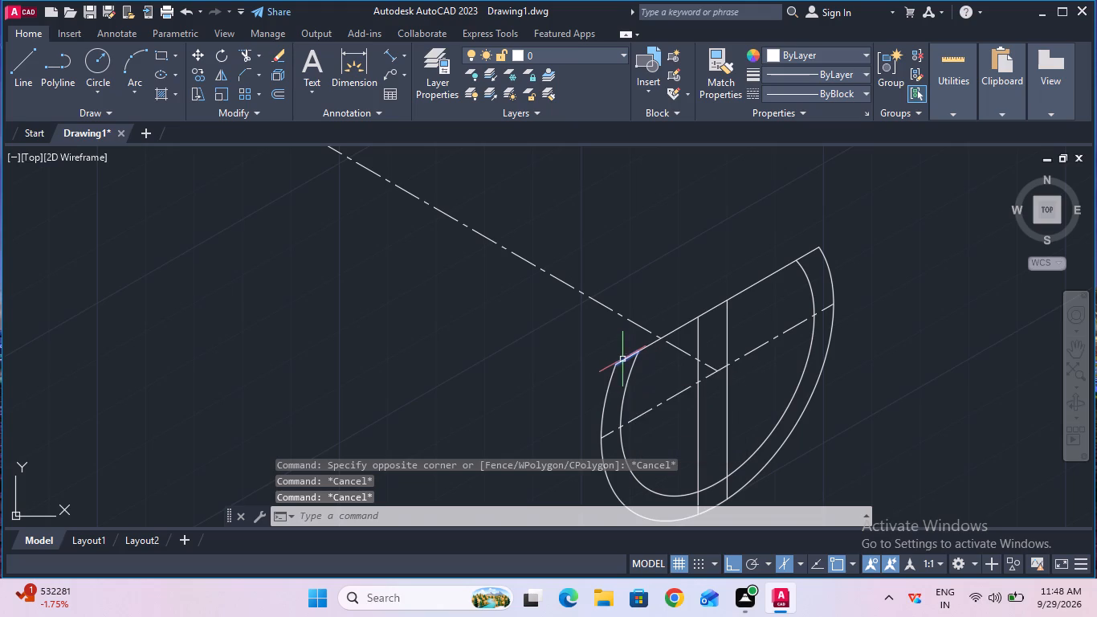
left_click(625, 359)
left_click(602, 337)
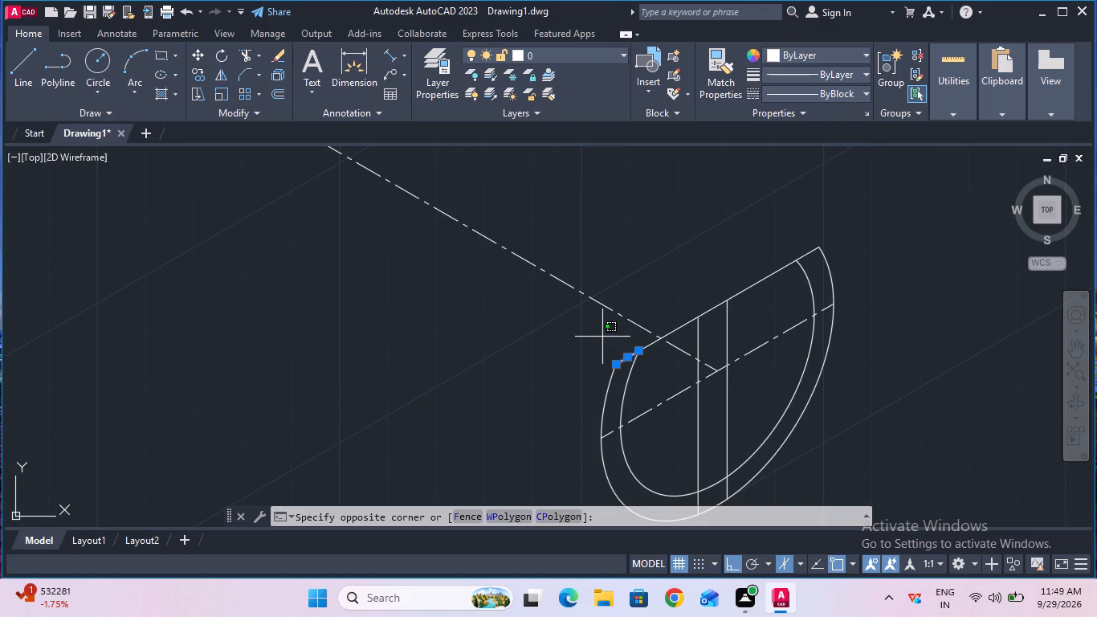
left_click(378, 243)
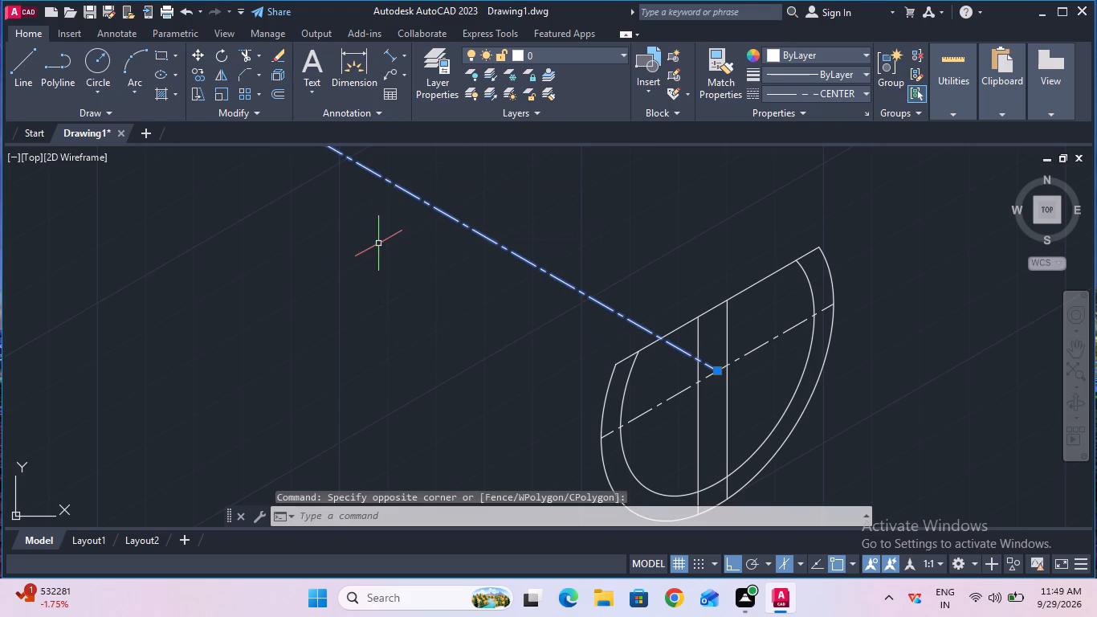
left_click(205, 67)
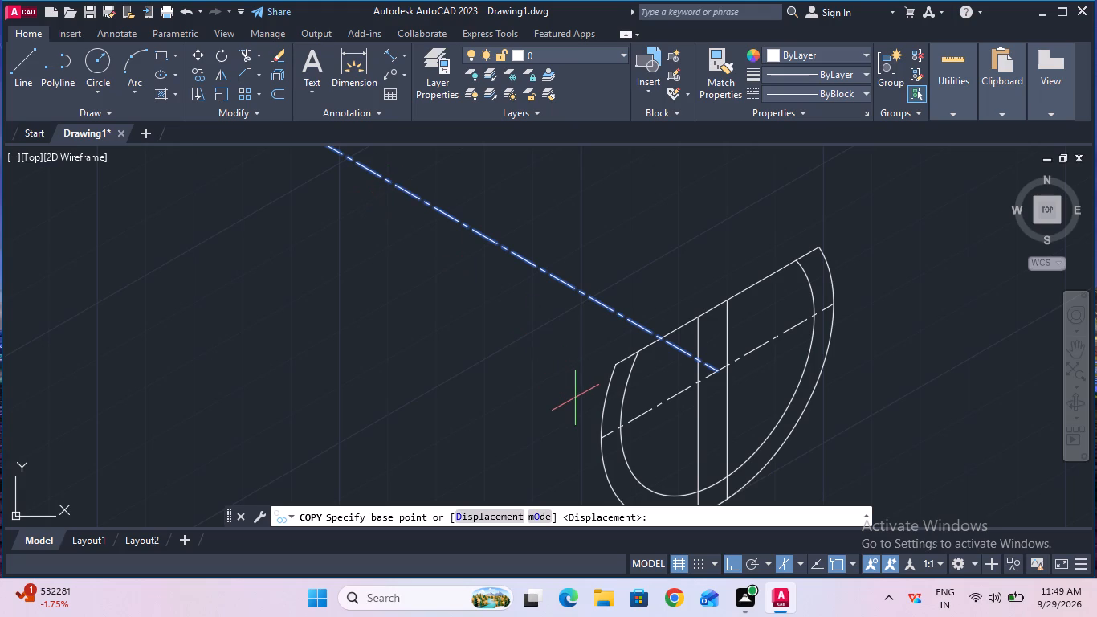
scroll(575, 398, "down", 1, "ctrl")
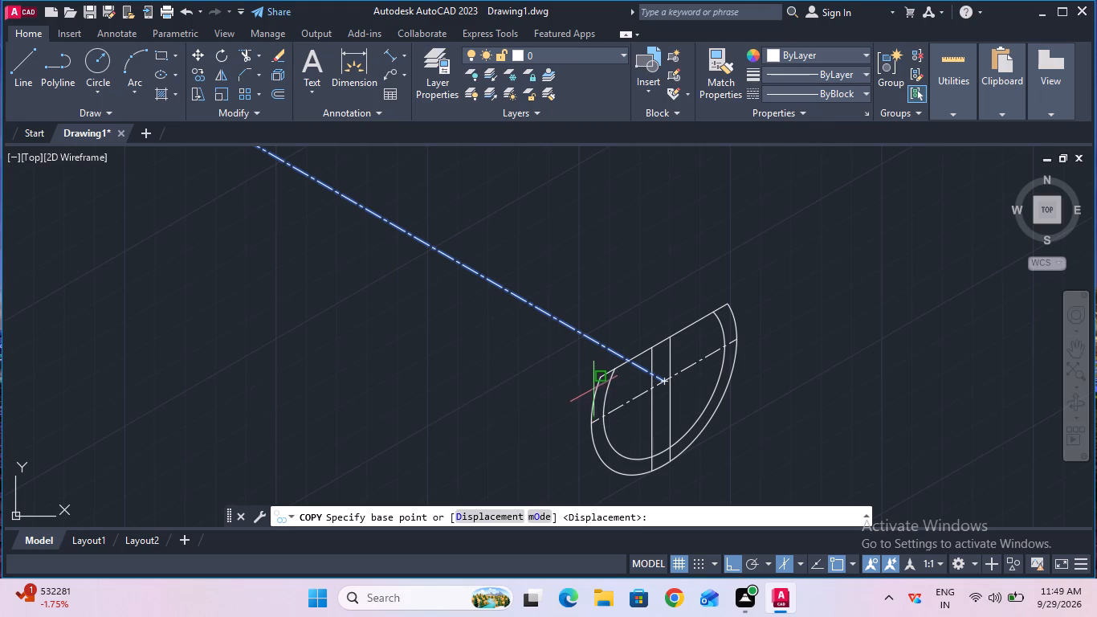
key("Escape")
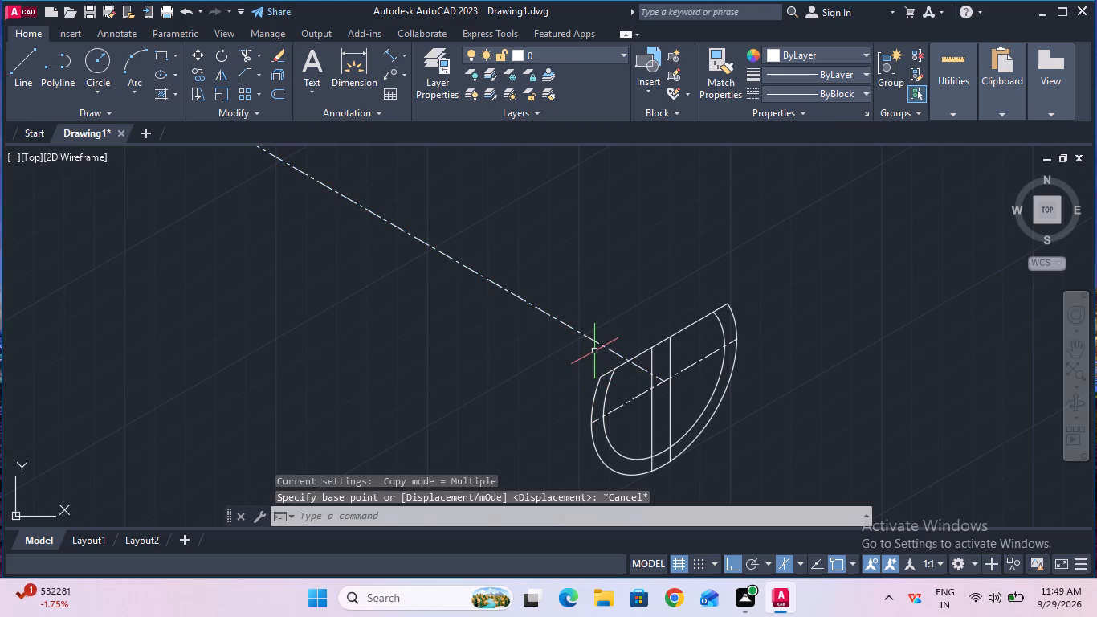
Copy the outer isocircle arc 1 mm back along the long center line, using the left isoplane.
scroll(603, 370, "up", 2, "ctrl")
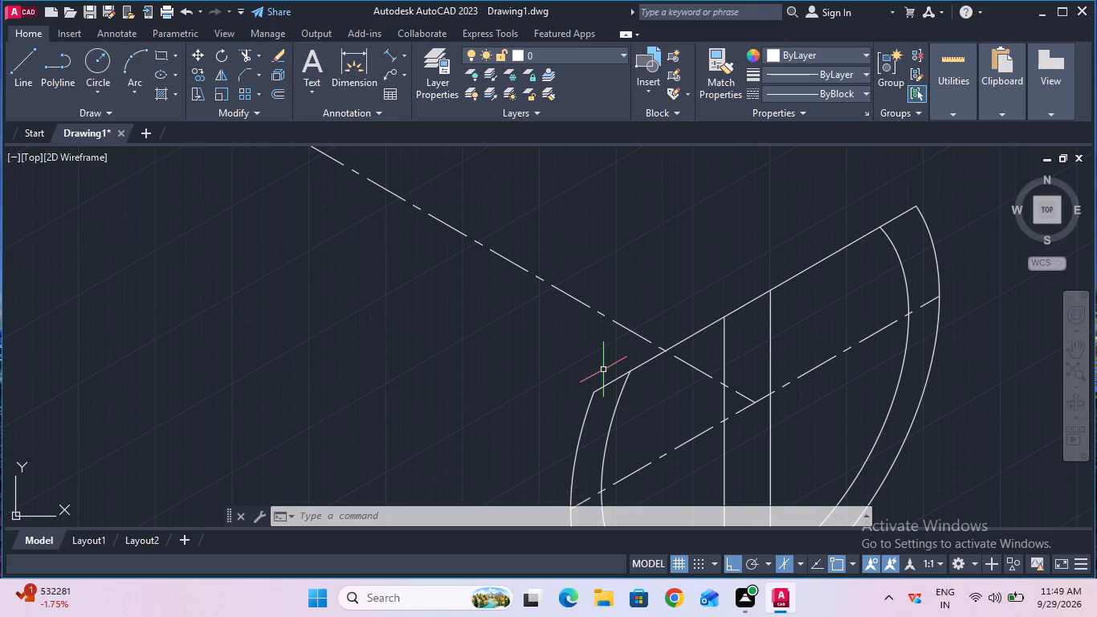
scroll(603, 370, "down", 2, "ctrl")
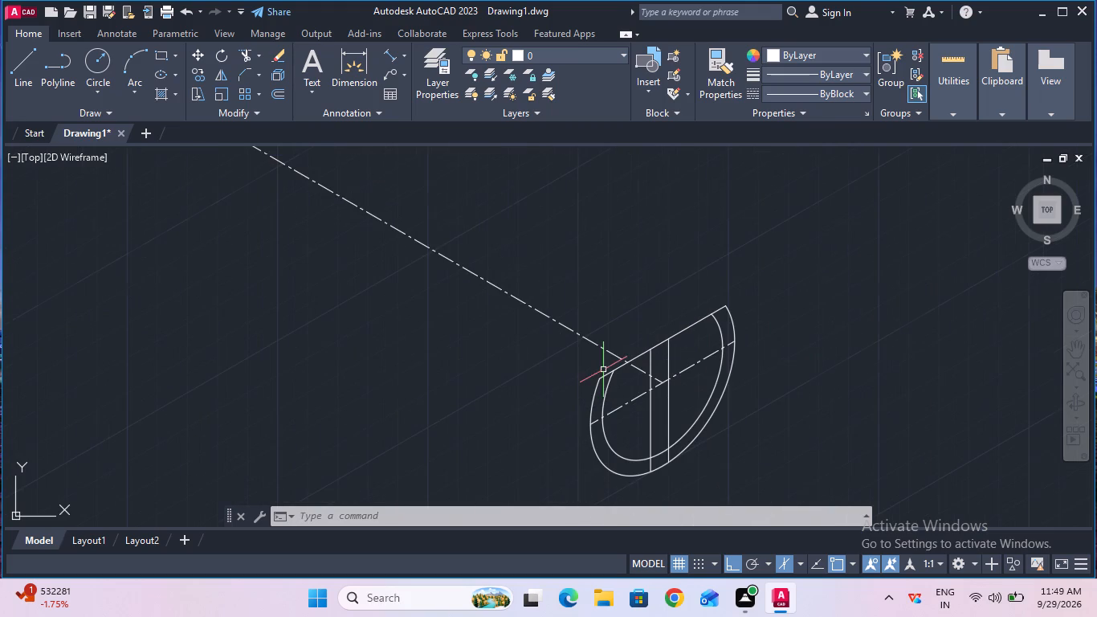
left_click(1074, 349)
left_click_drag(655, 386, 658, 353)
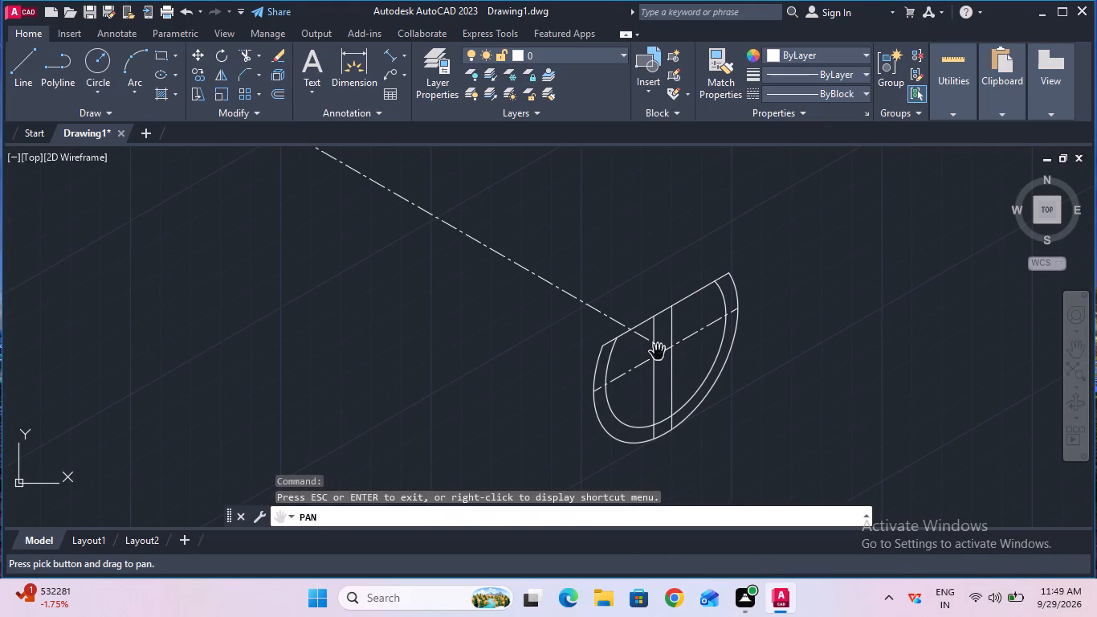
scroll(658, 353, "up", 2, "ctrl")
scroll(658, 353, "down", 1, "ctrl")
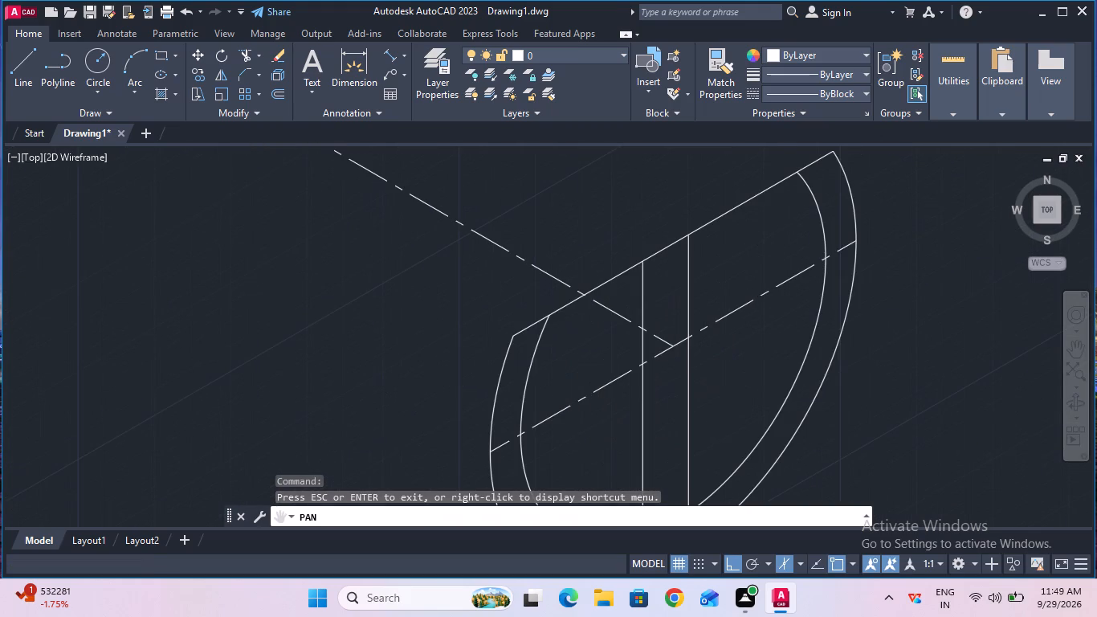
key("Escape")
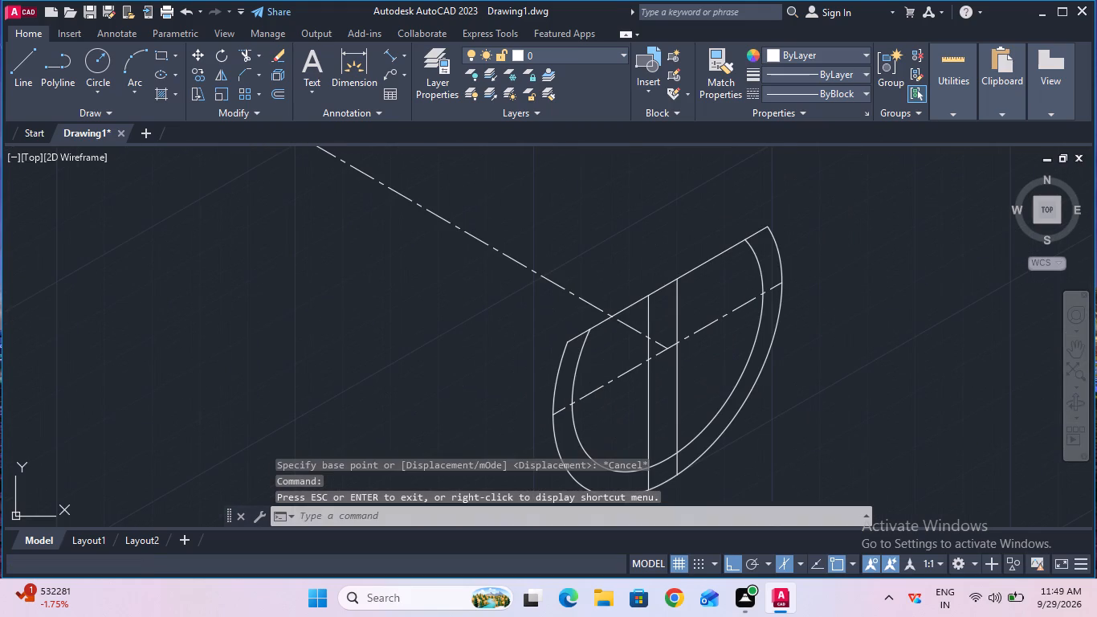
left_click(562, 362)
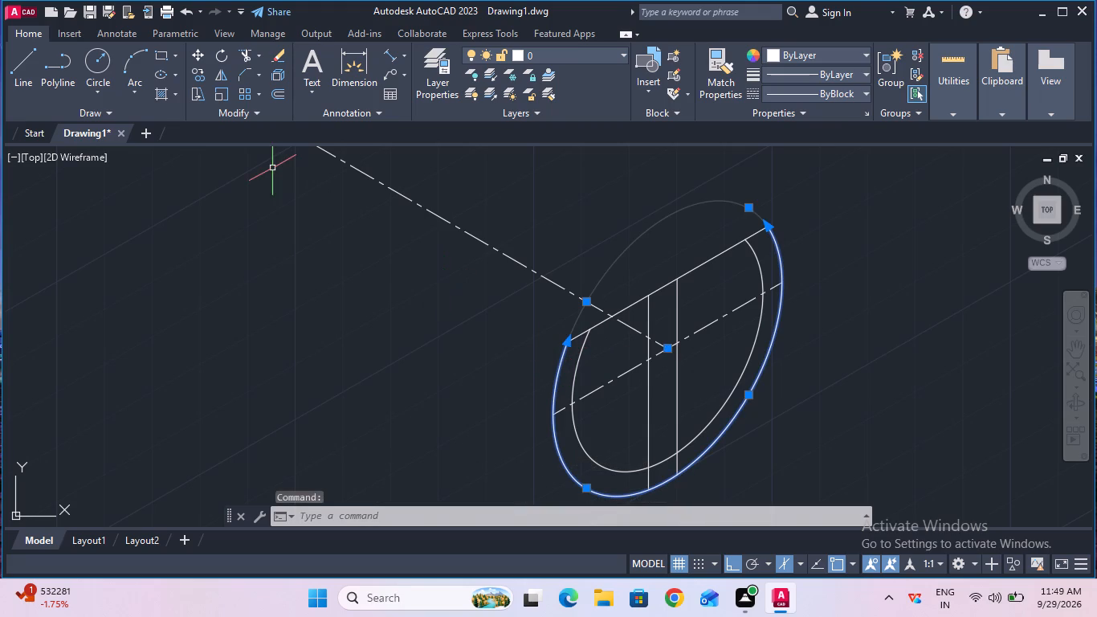
left_click(197, 72)
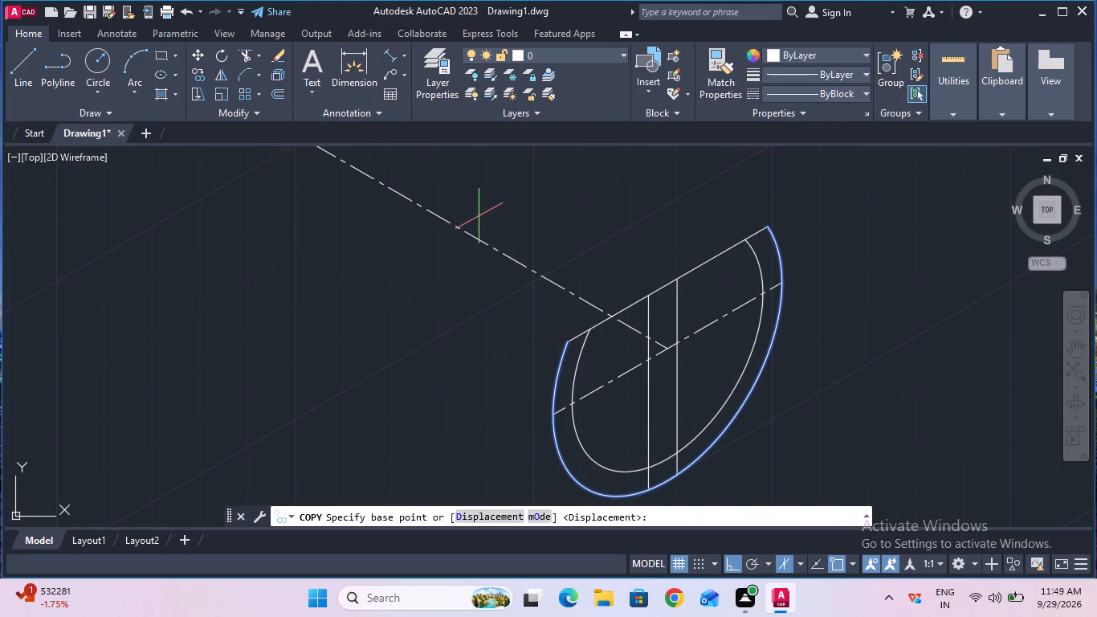
left_click(665, 345)
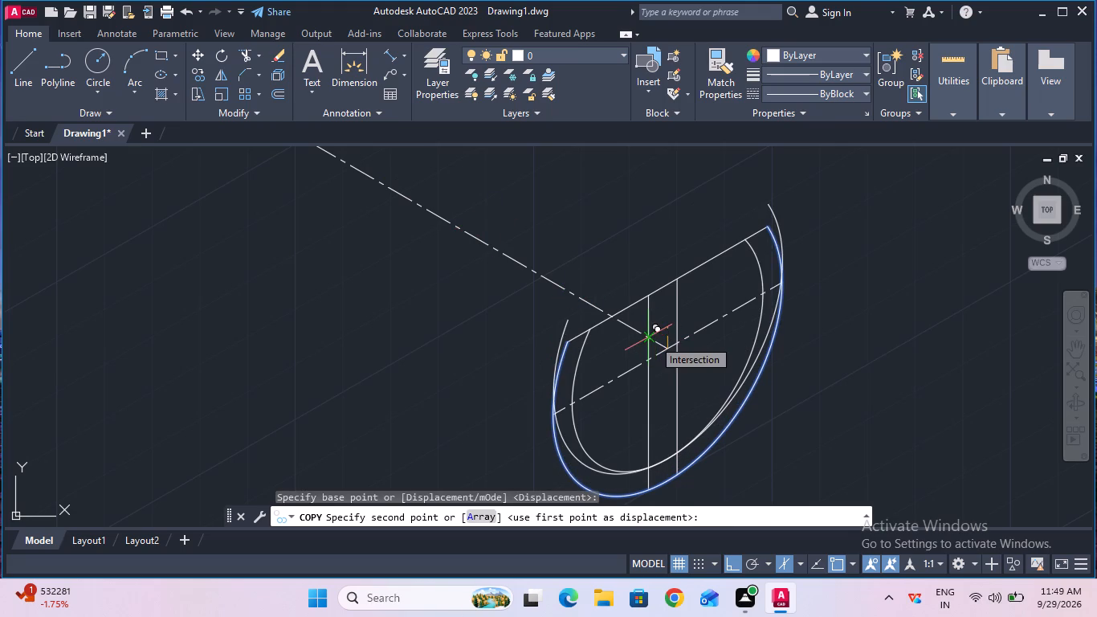
key("F5")
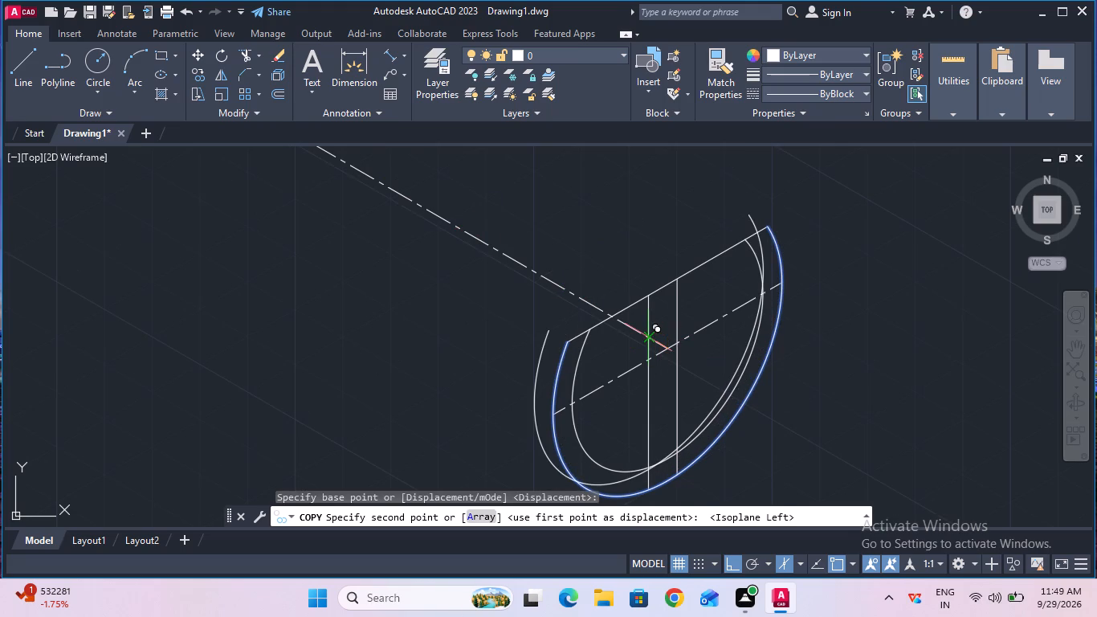
key("1")
key("Return")
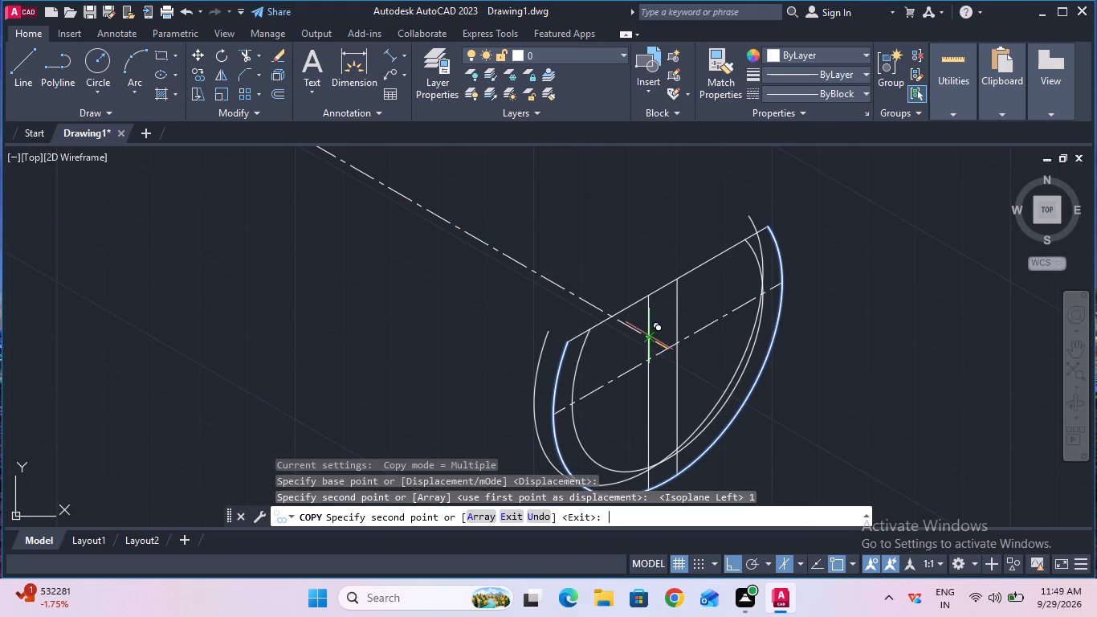
key("Escape")
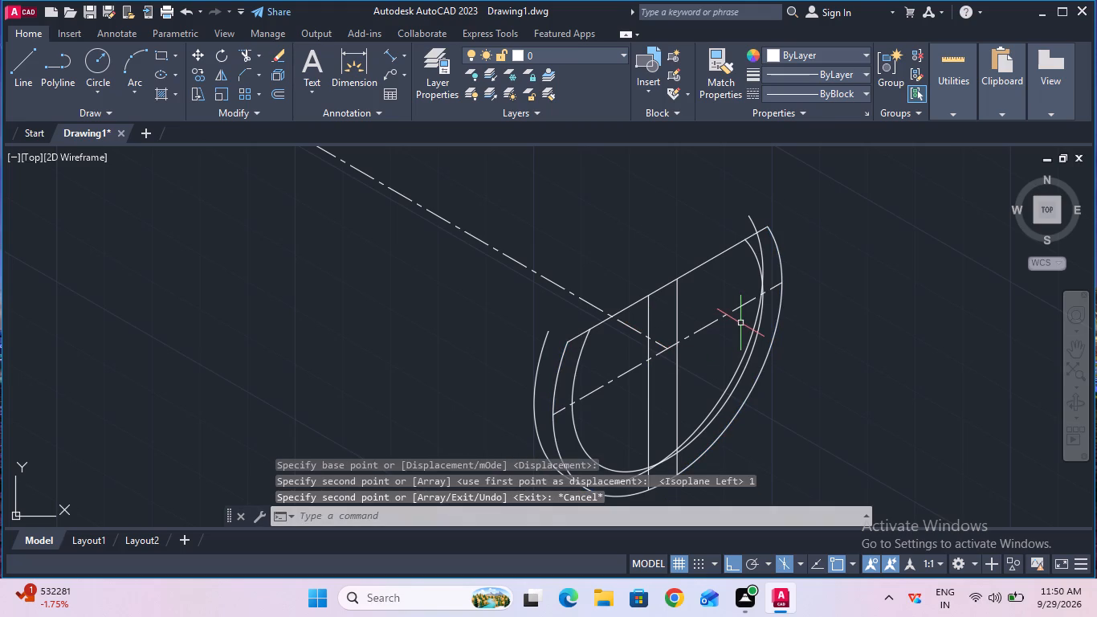
Trim the copied arc where it overlaps the original figure, from above the isometric line's upper end to the lower left crossing.
left_click(1077, 354)
left_click_drag(931, 422, 931, 390)
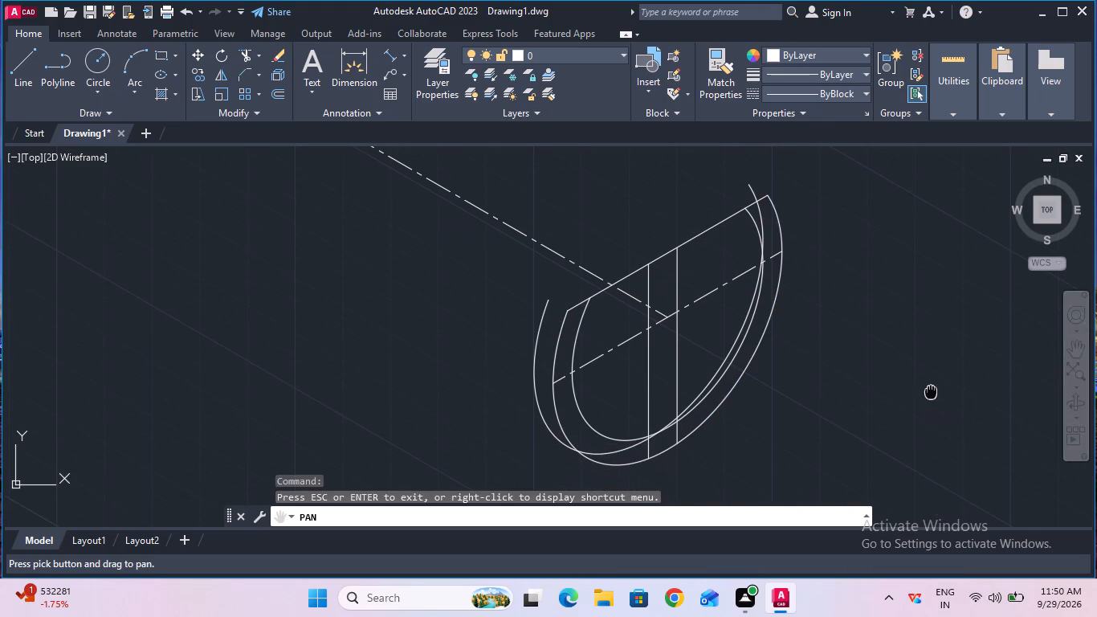
key("Escape")
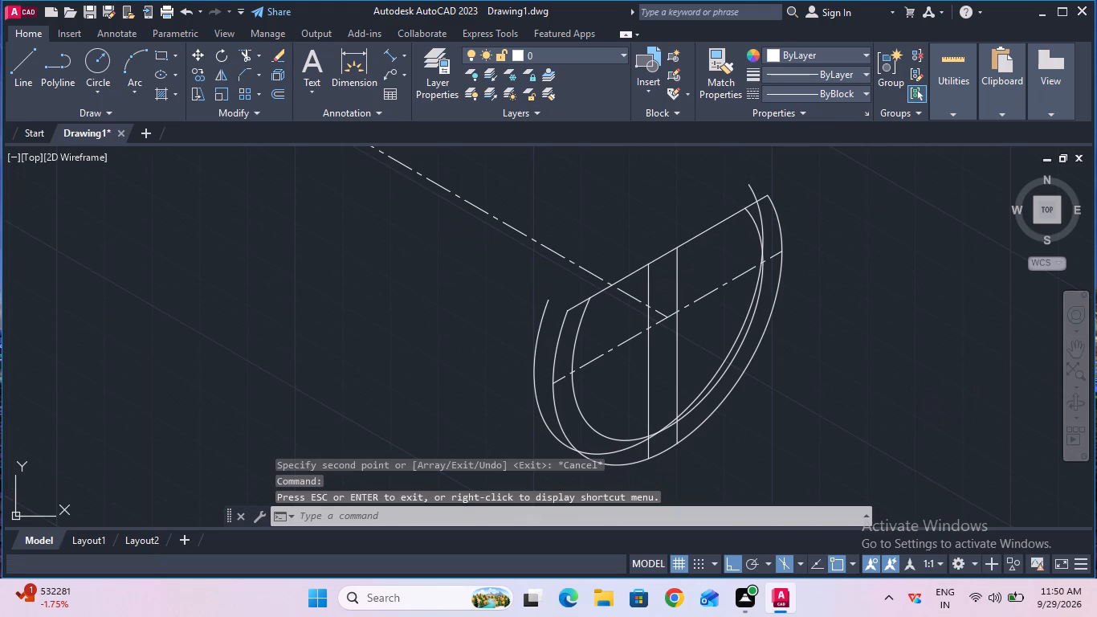
left_click(241, 56)
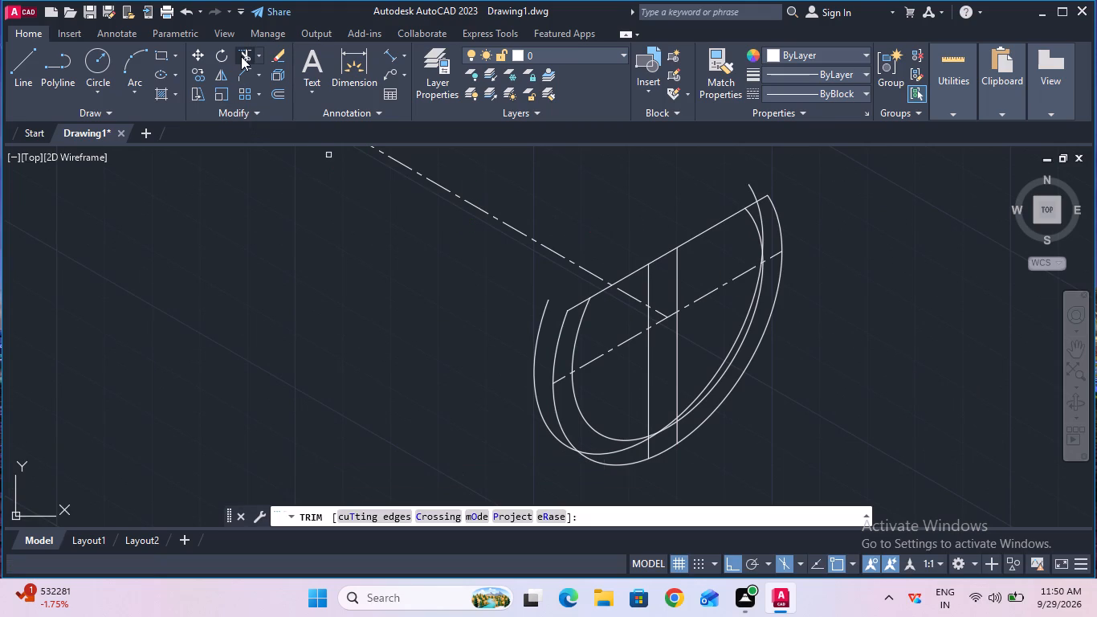
left_click(753, 194)
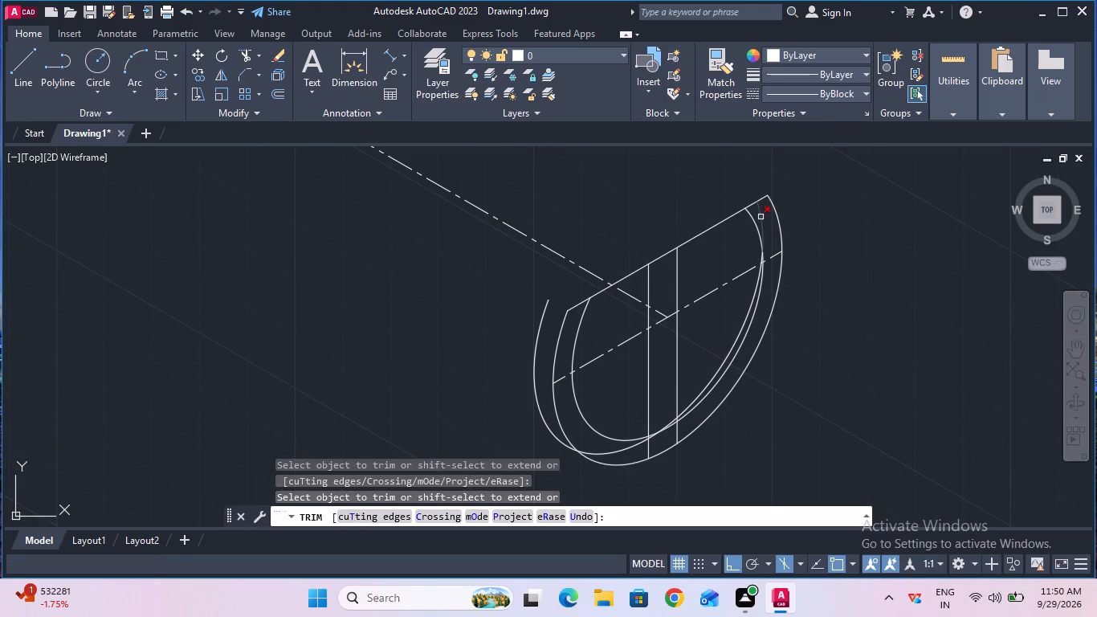
left_click(761, 217)
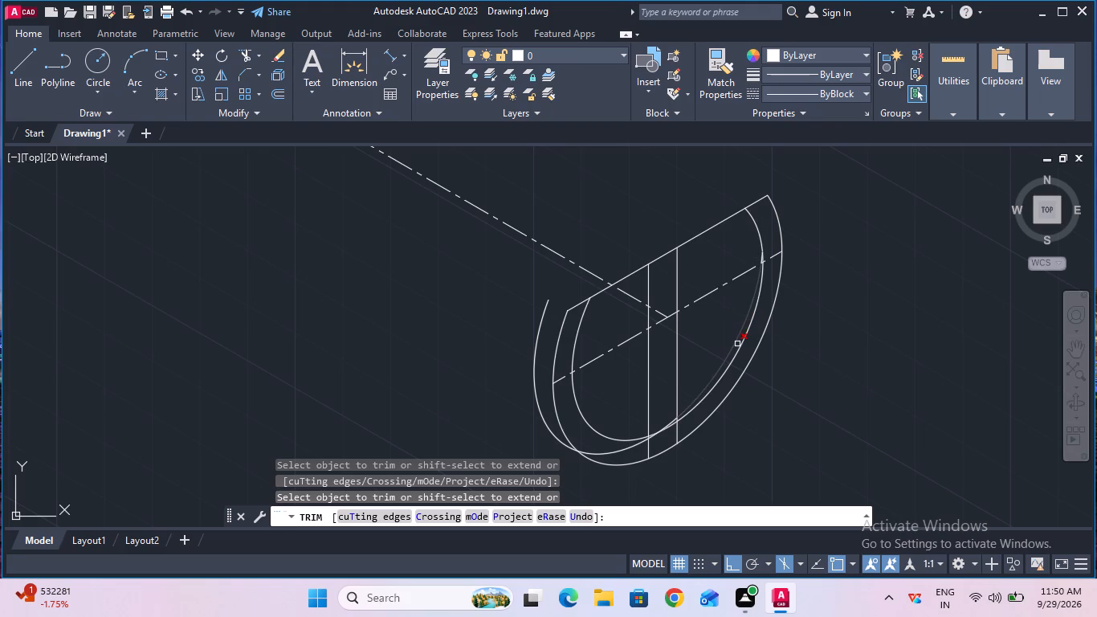
left_click(737, 344)
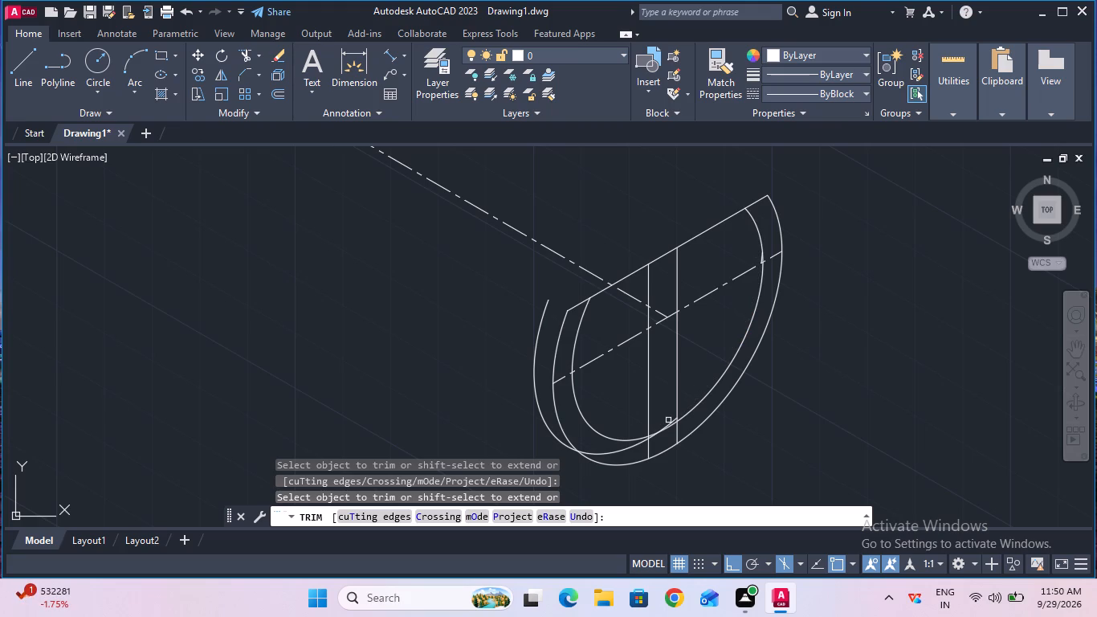
left_click(671, 420)
scroll(654, 439, "up", 1, "ctrl")
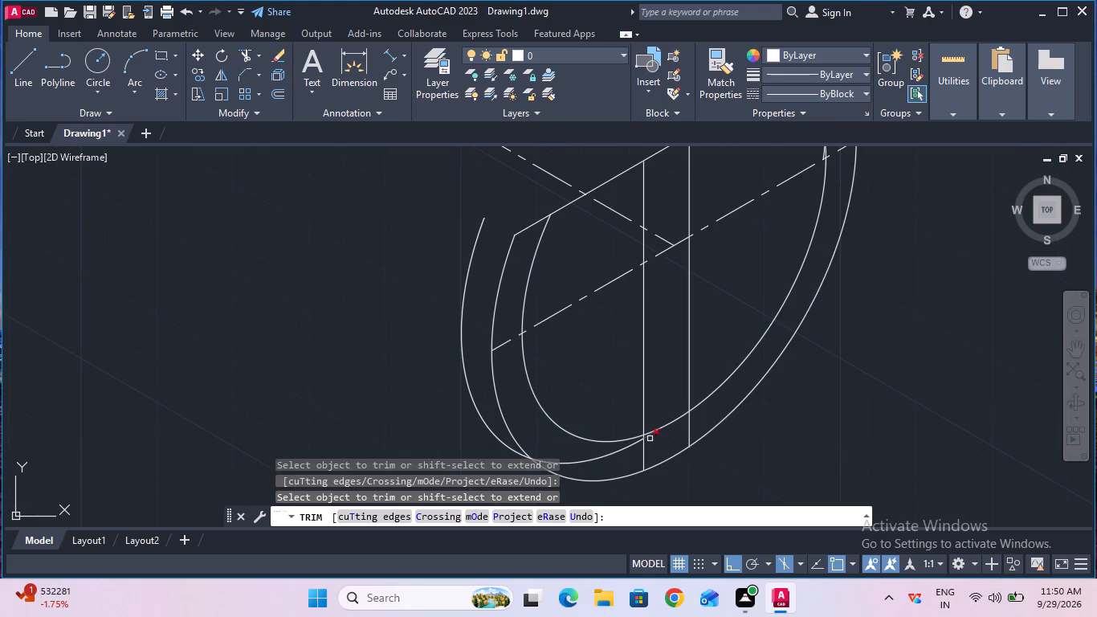
left_click(650, 439)
left_click(622, 452)
scroll(415, 408, "down", 3, "ctrl")
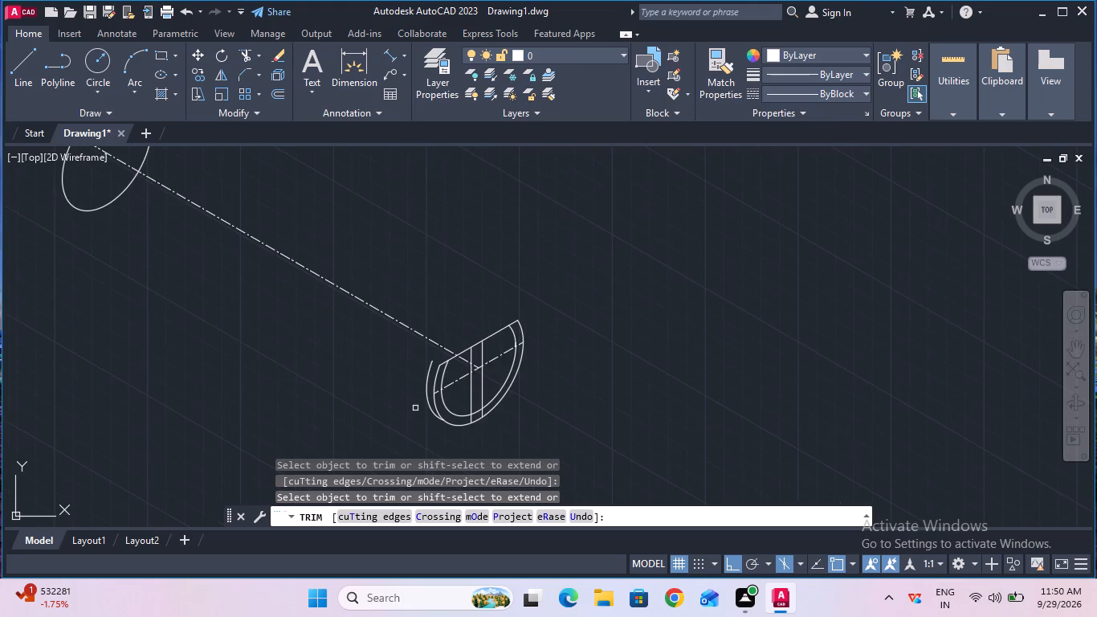
scroll(415, 408, "up", 1, "ctrl")
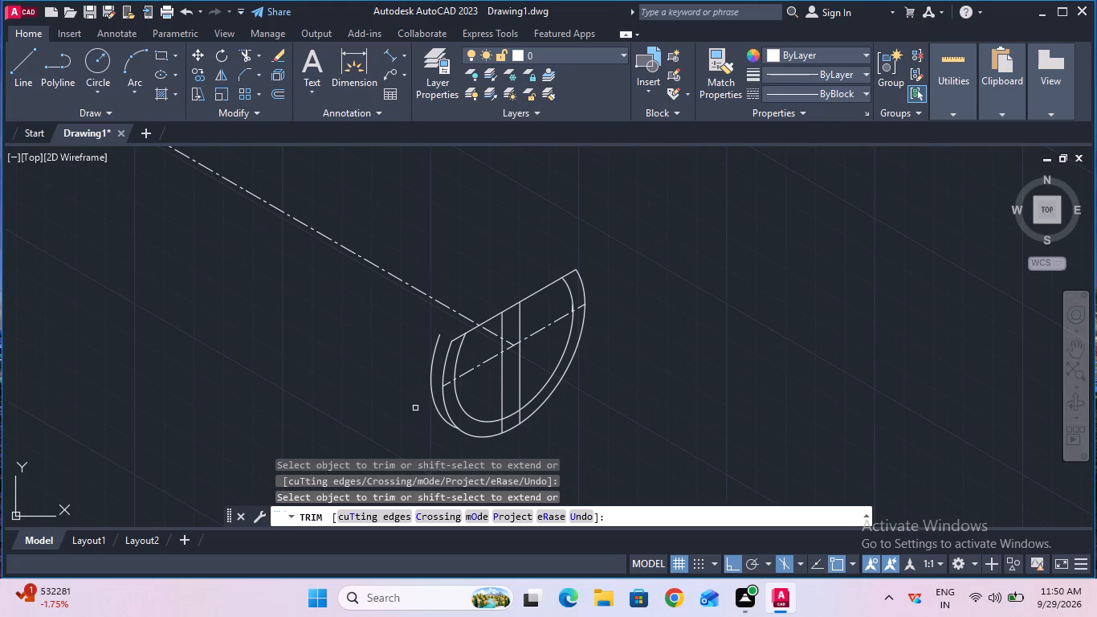
key("Escape")
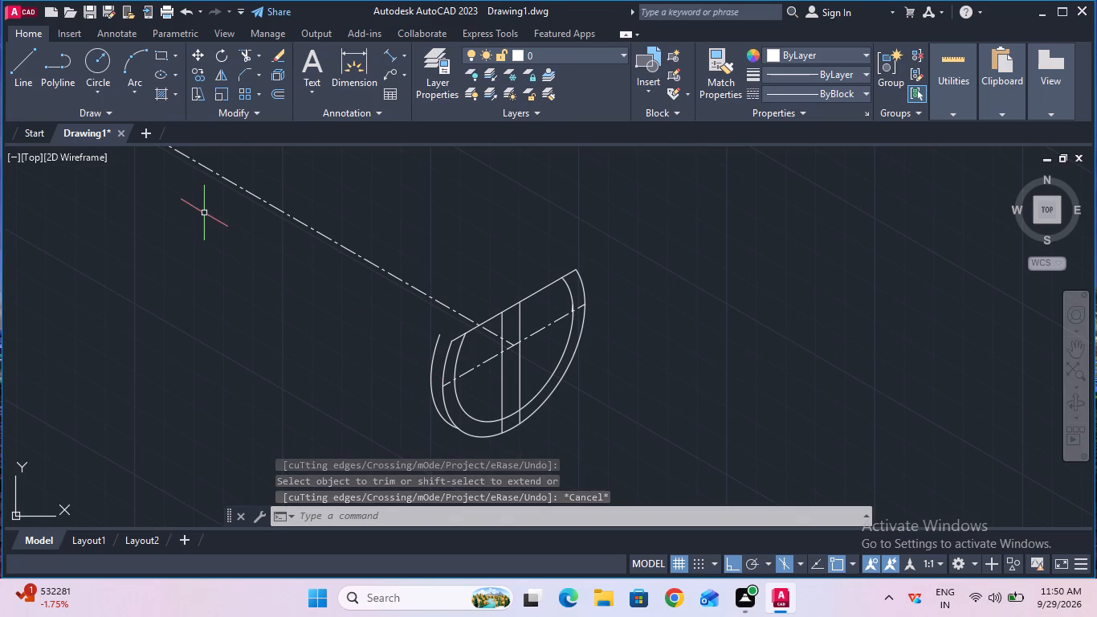
Draw a short line joining the upper left end of the outer isocircle arc to the copied arc's upper end.
left_click(25, 80)
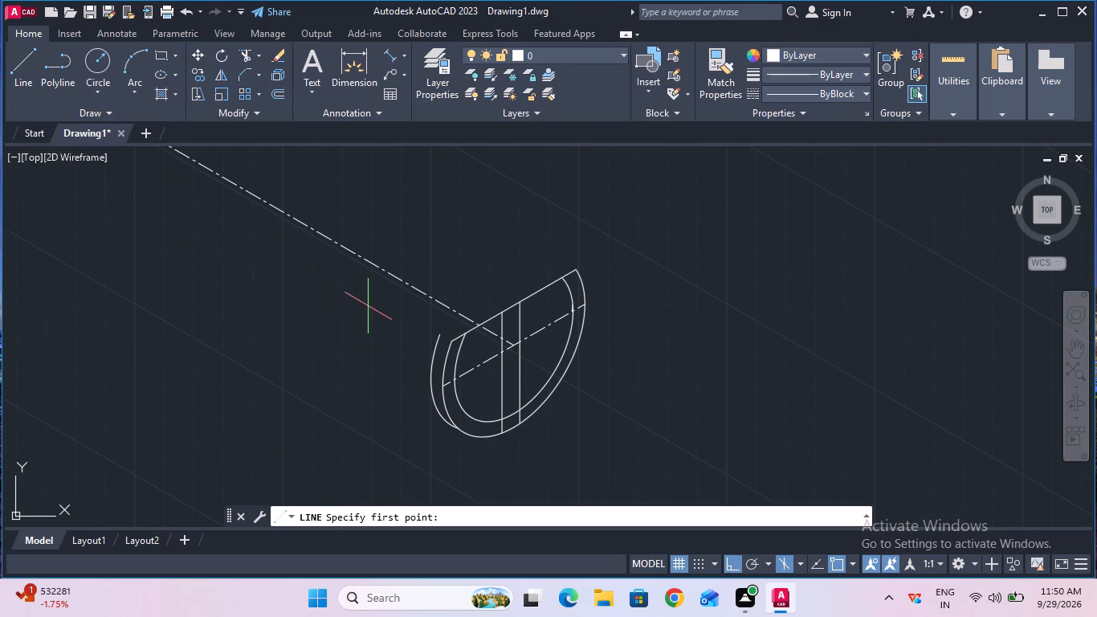
left_click(450, 341)
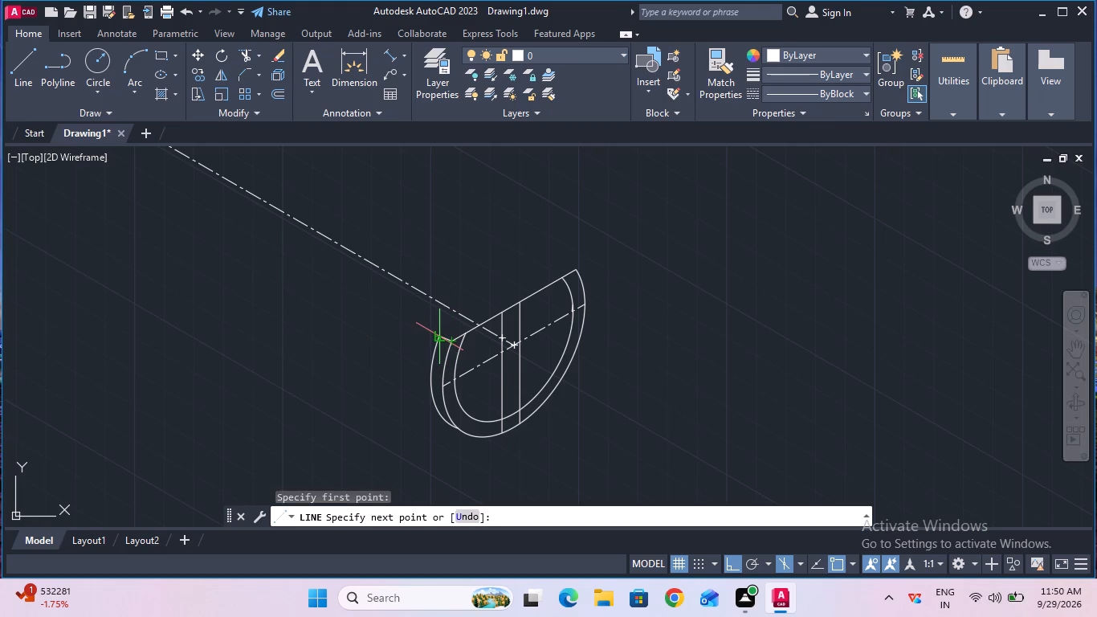
left_click(438, 331)
key("Escape")
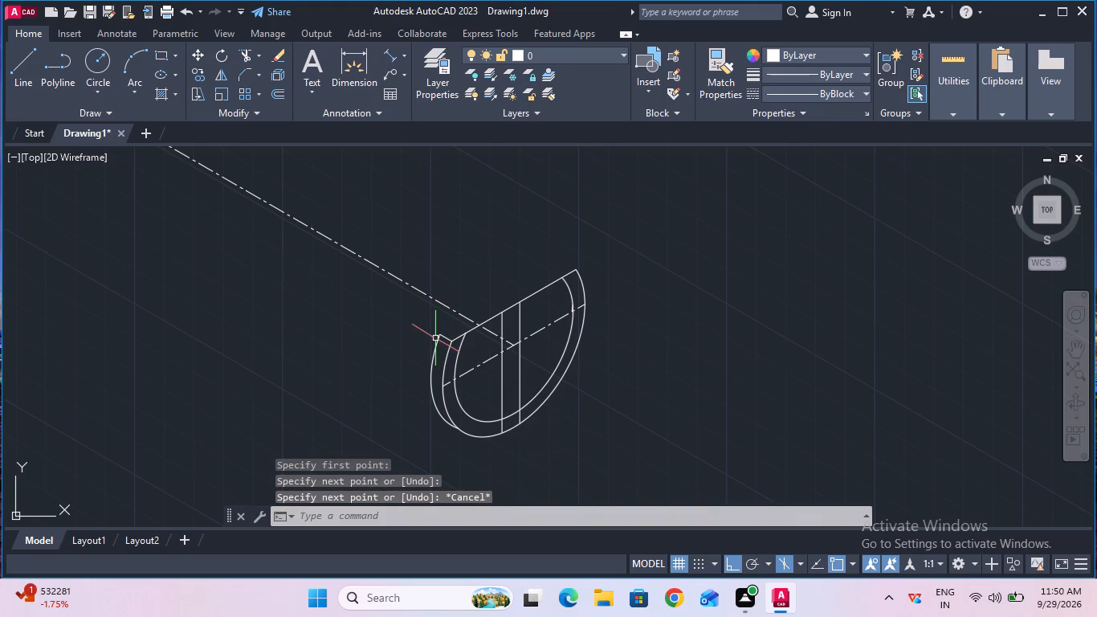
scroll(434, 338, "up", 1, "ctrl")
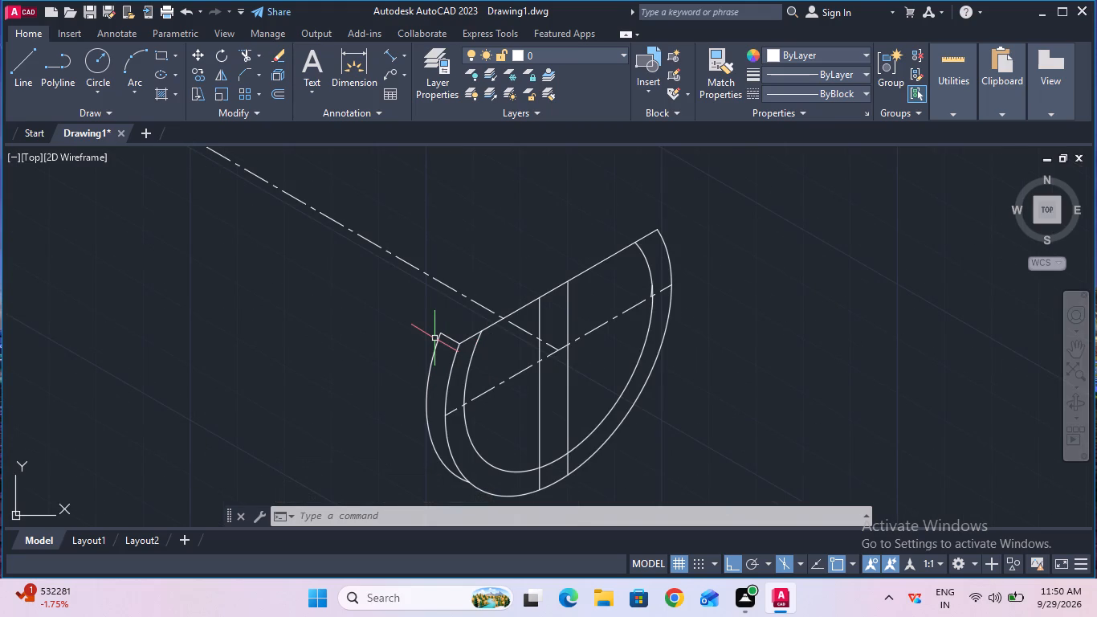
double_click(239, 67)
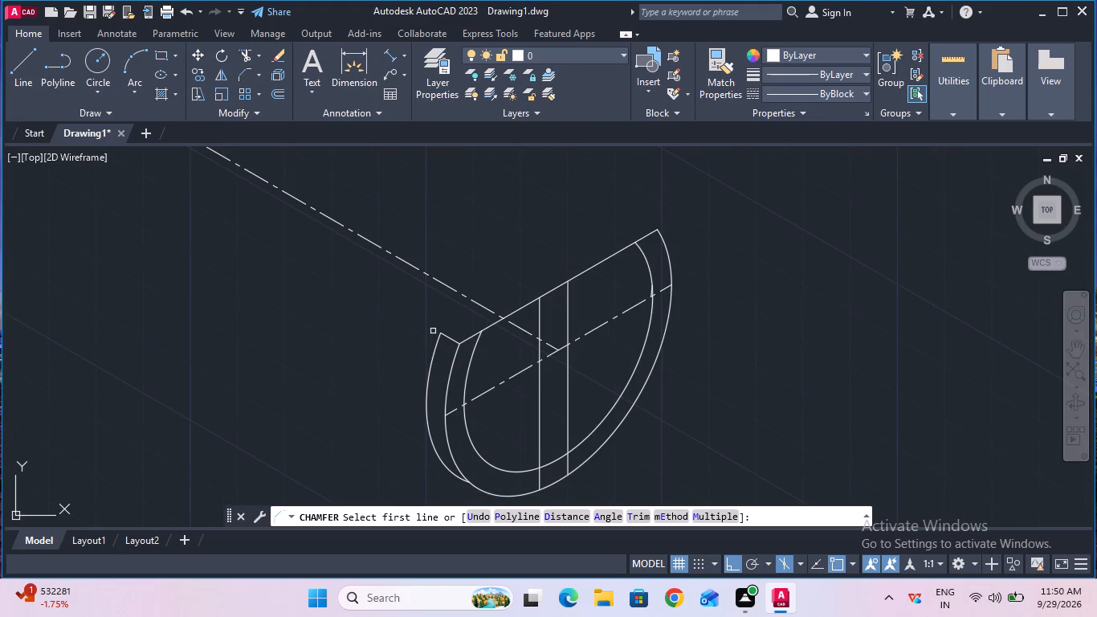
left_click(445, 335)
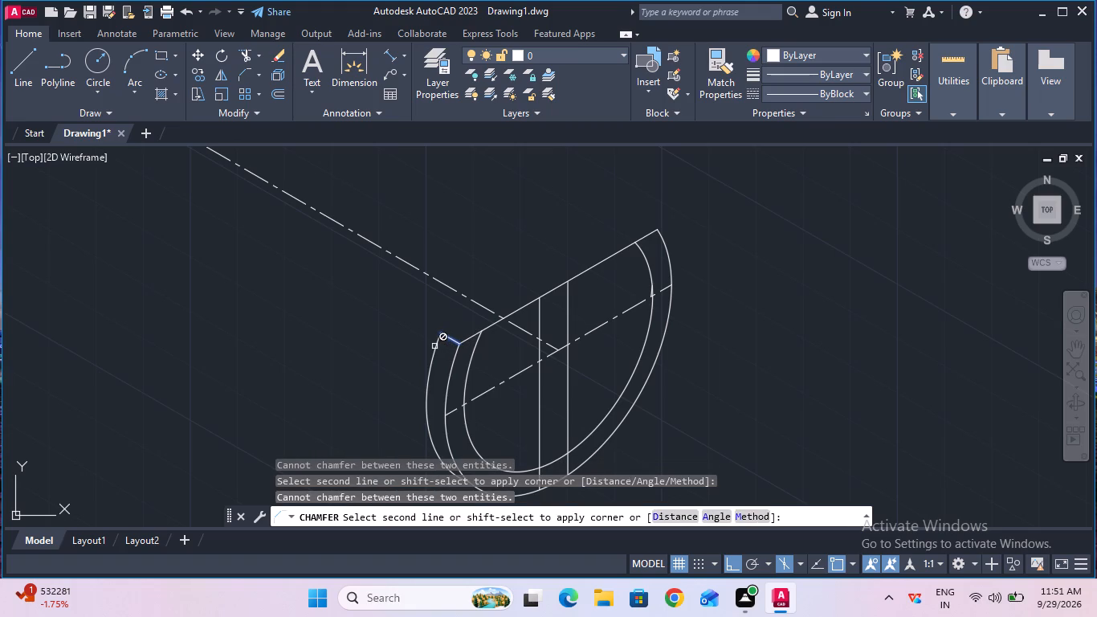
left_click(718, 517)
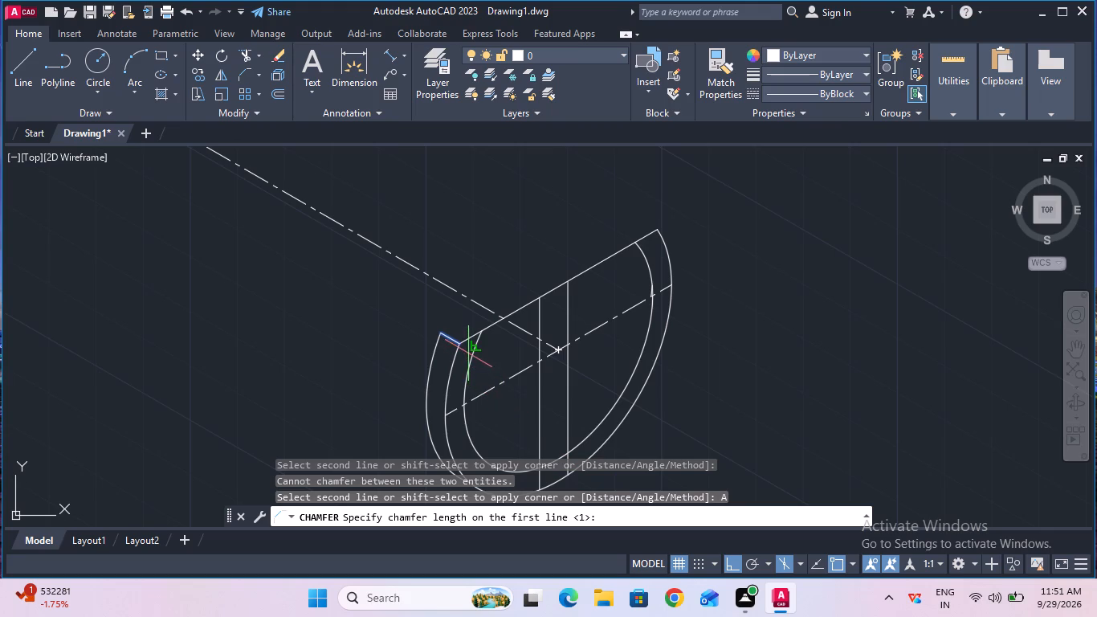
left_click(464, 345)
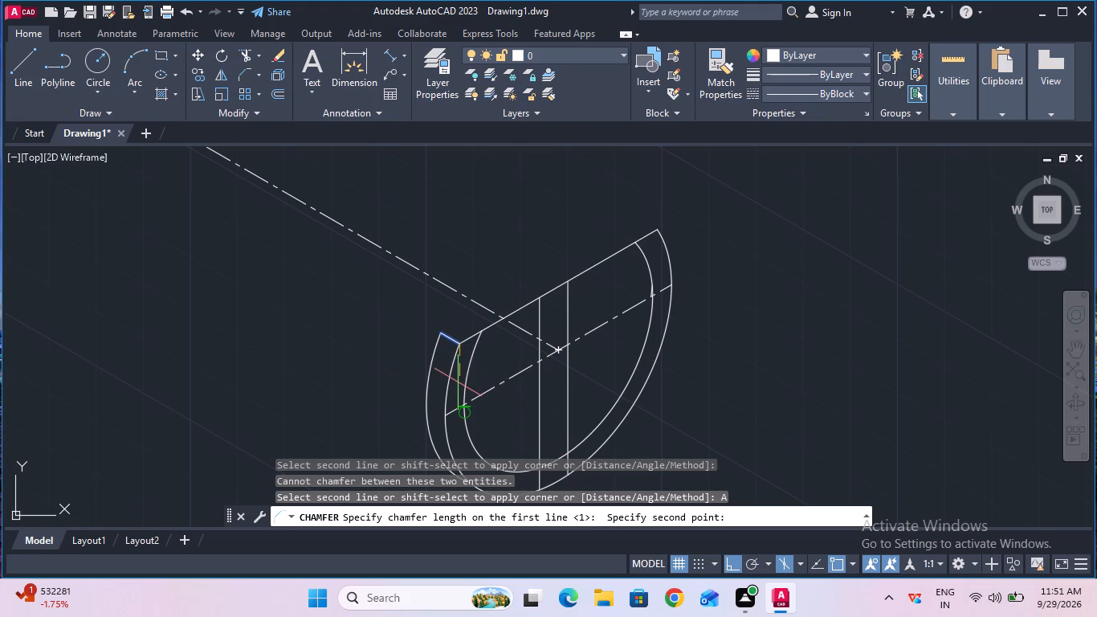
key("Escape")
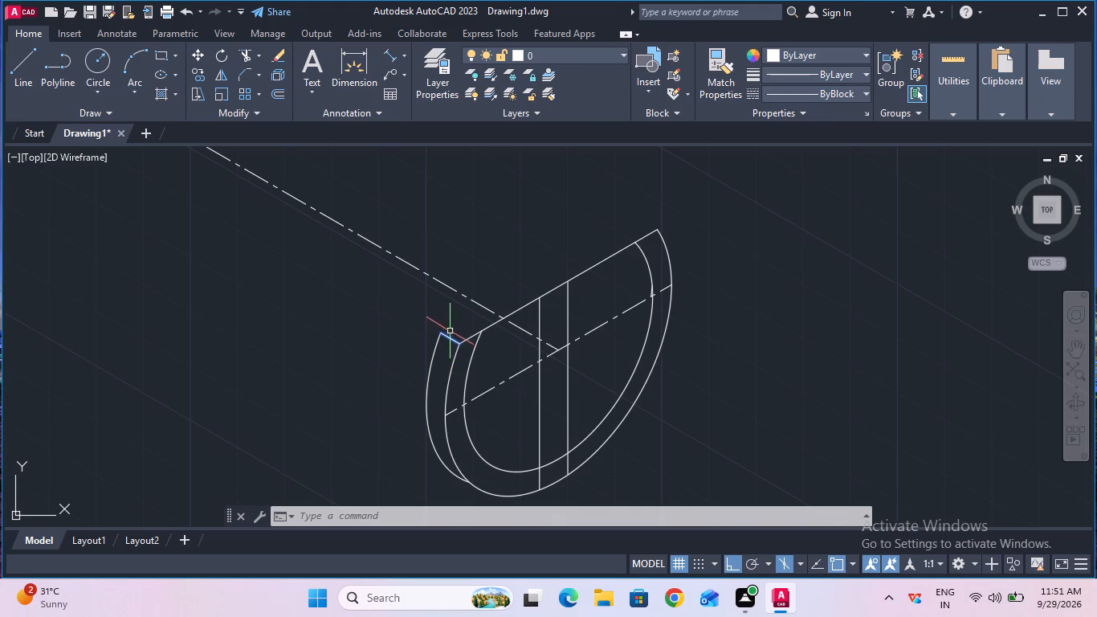
Draw a line from the inner isocircle's upper left end to the copied arc's upper end, with polar tracking at 45° increments.
left_click(24, 80)
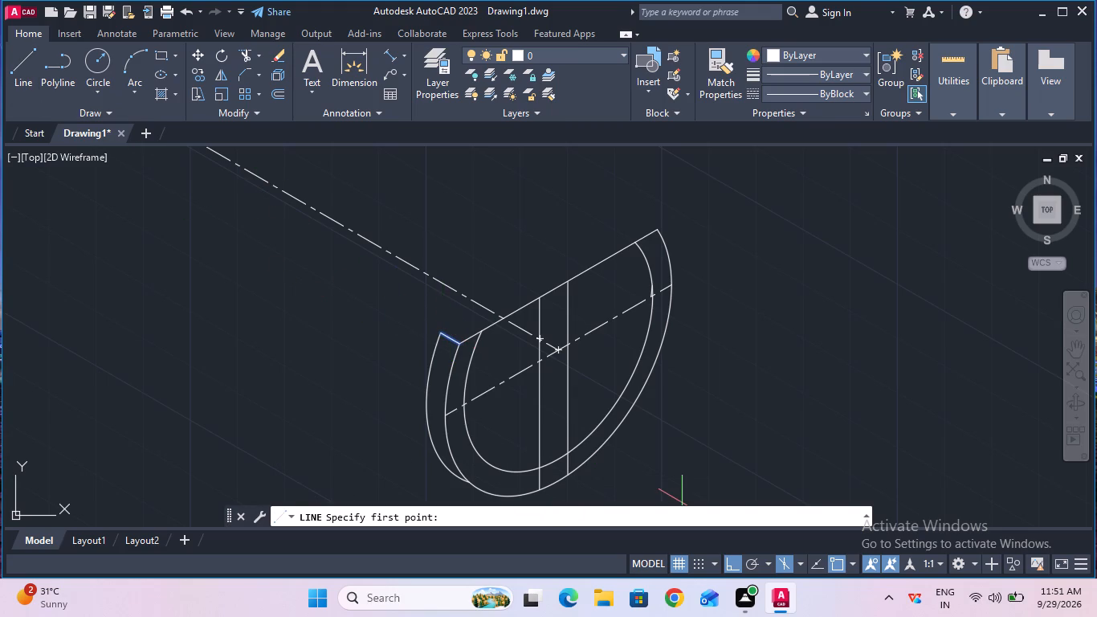
left_click(748, 570)
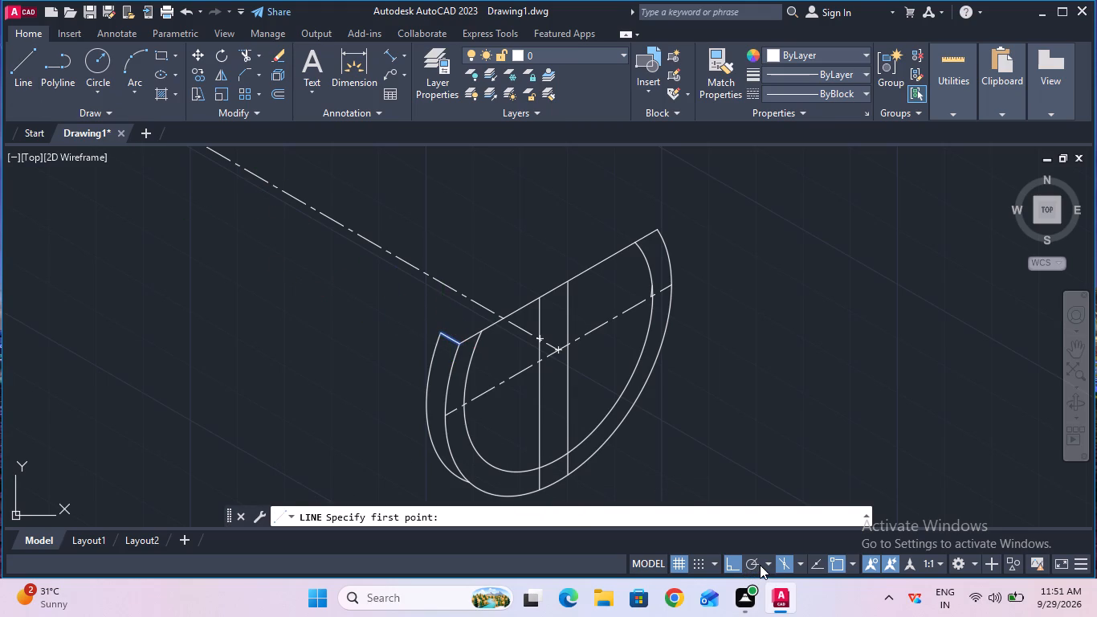
left_click(761, 565)
left_click(758, 563)
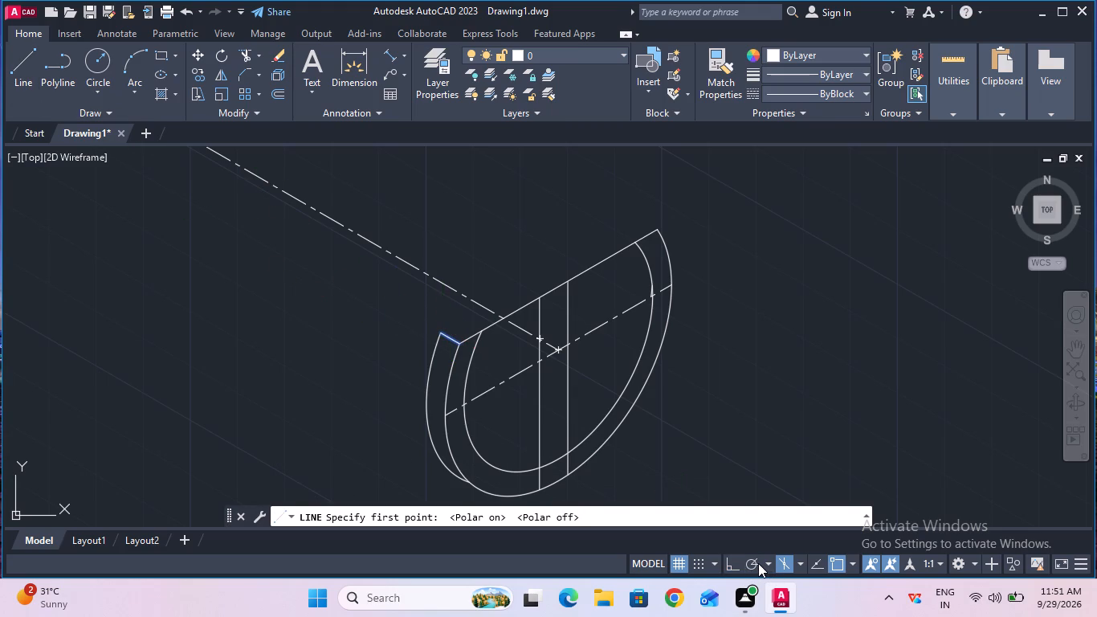
left_click(770, 563)
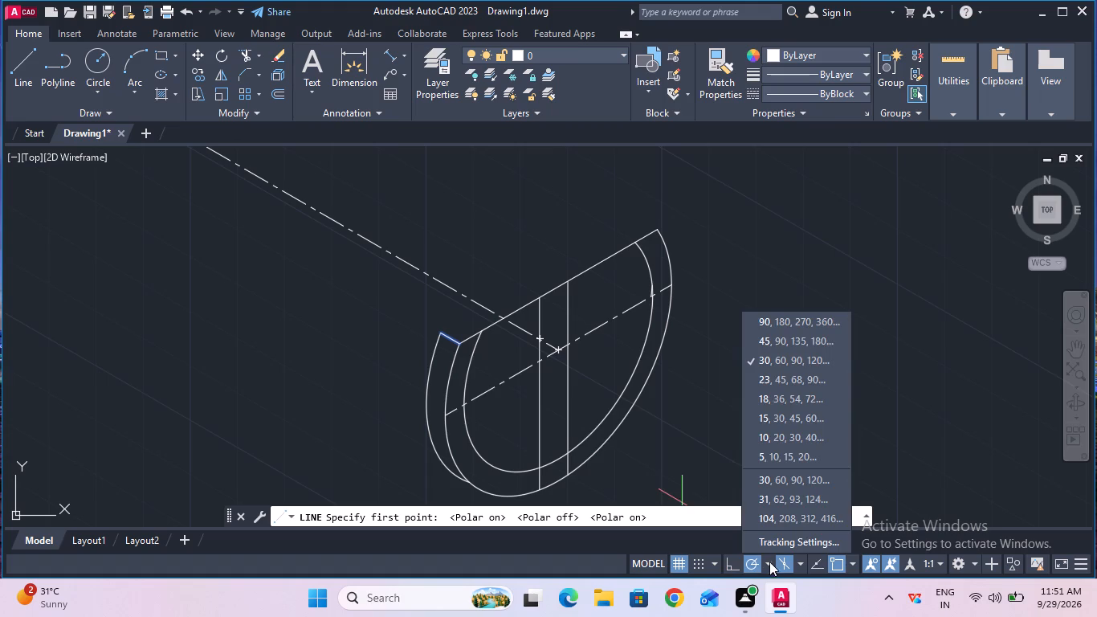
left_click(769, 346)
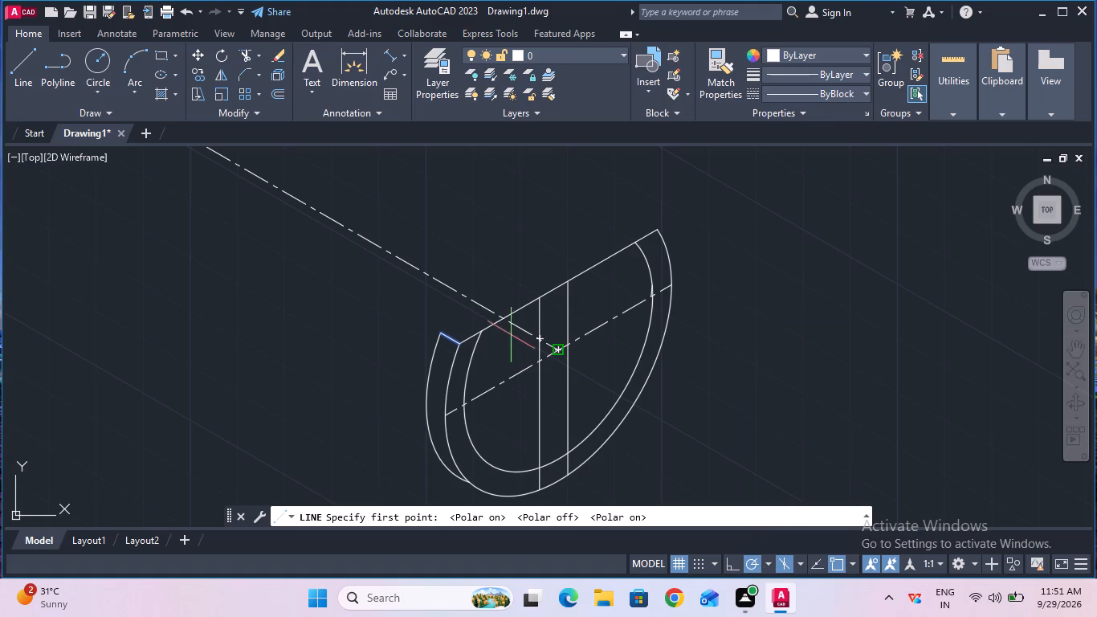
left_click(477, 326)
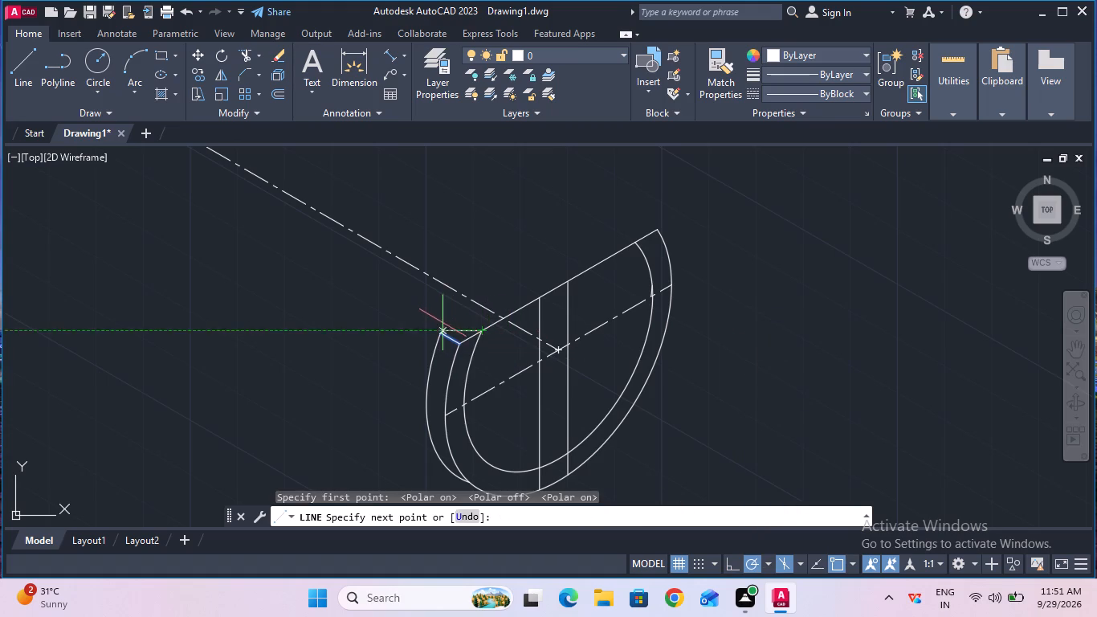
left_click(443, 329)
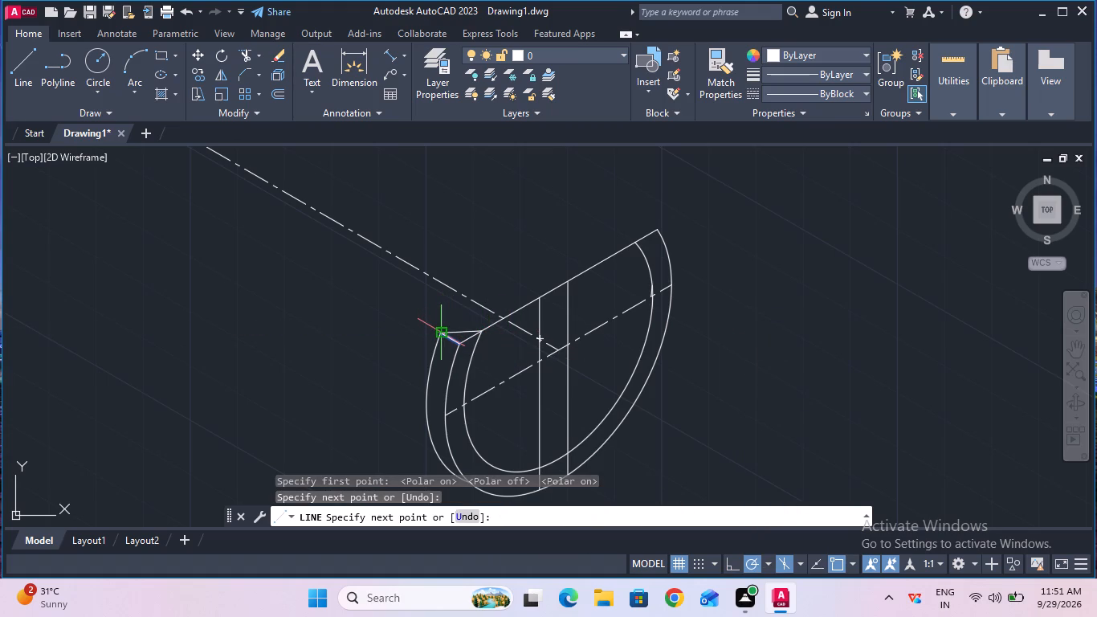
key("Escape")
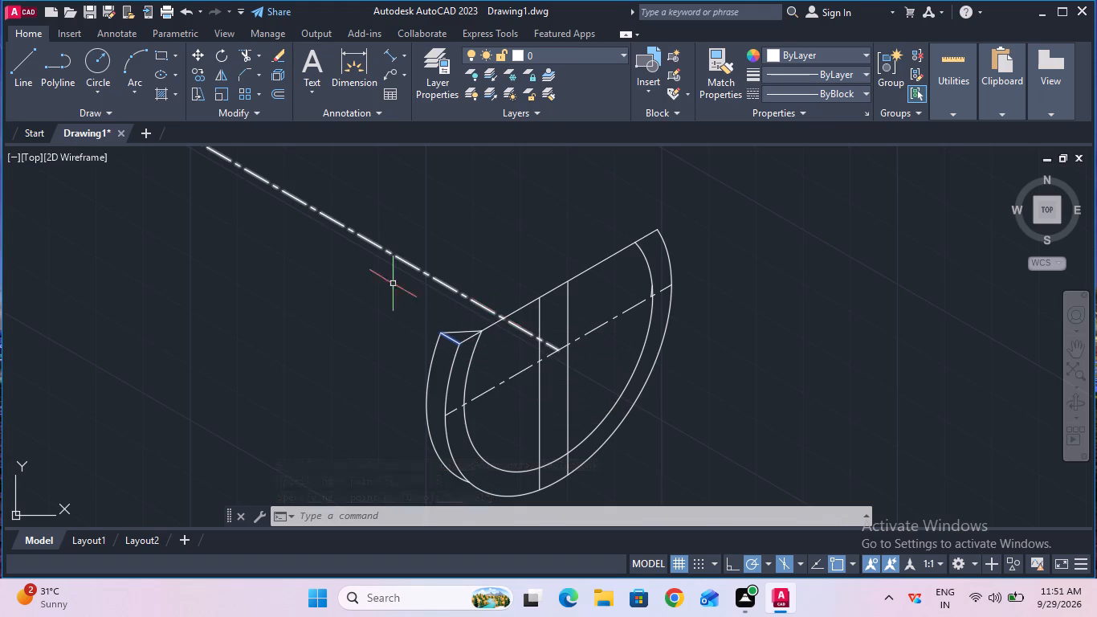
Trim away the outer isocircle's left portion between the short end line and the copied arc, above and below the short center line.
left_click(239, 51)
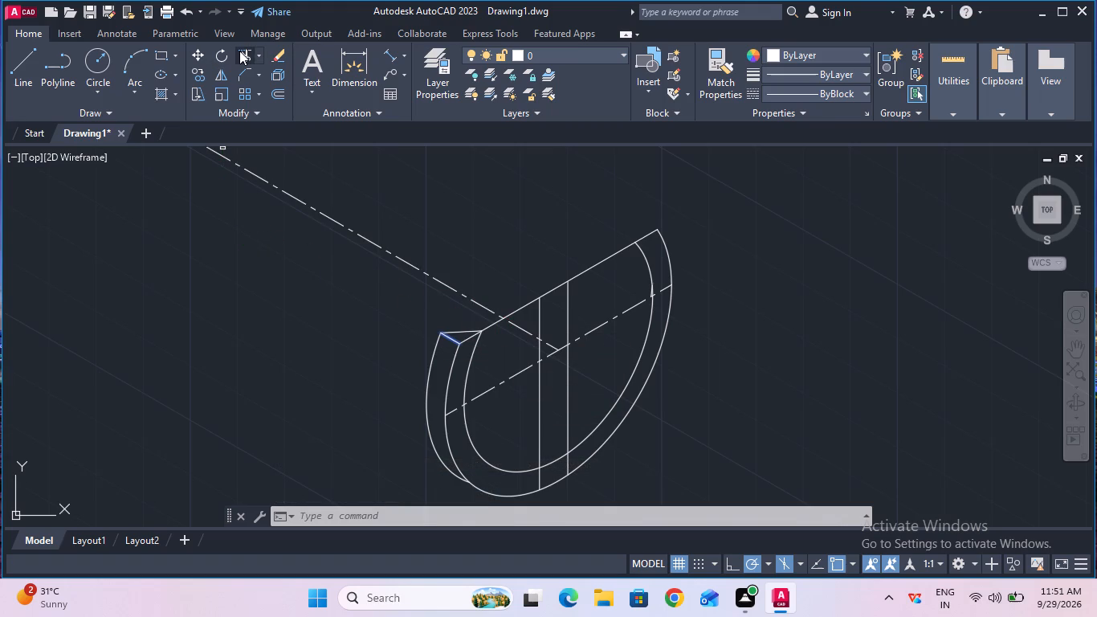
left_click(452, 375)
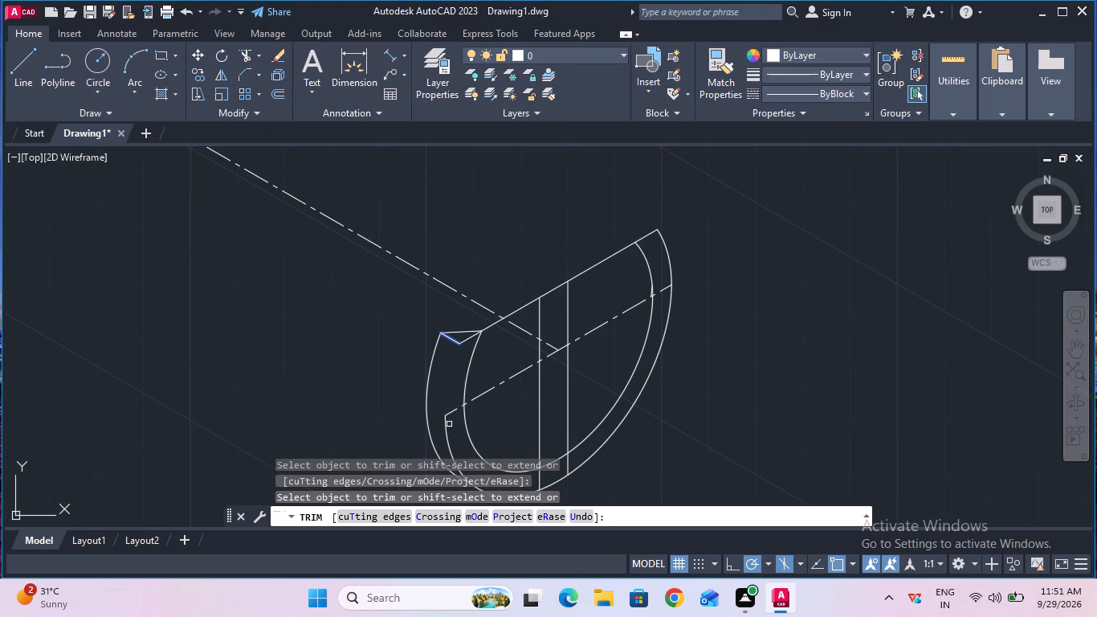
left_click(449, 438)
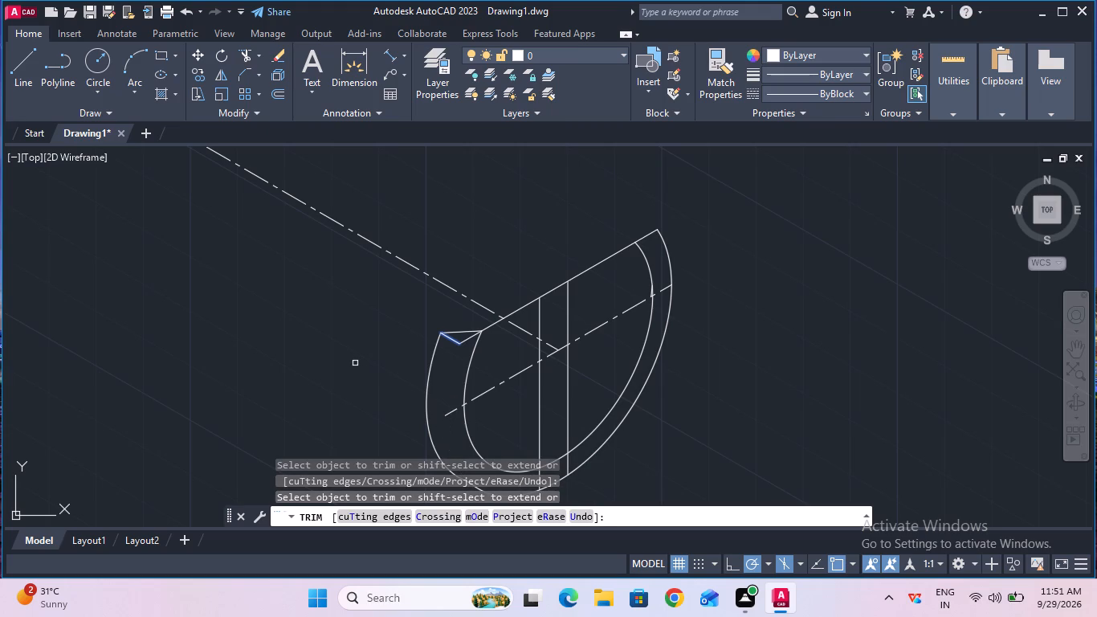
scroll(355, 363, "down", 2, "ctrl")
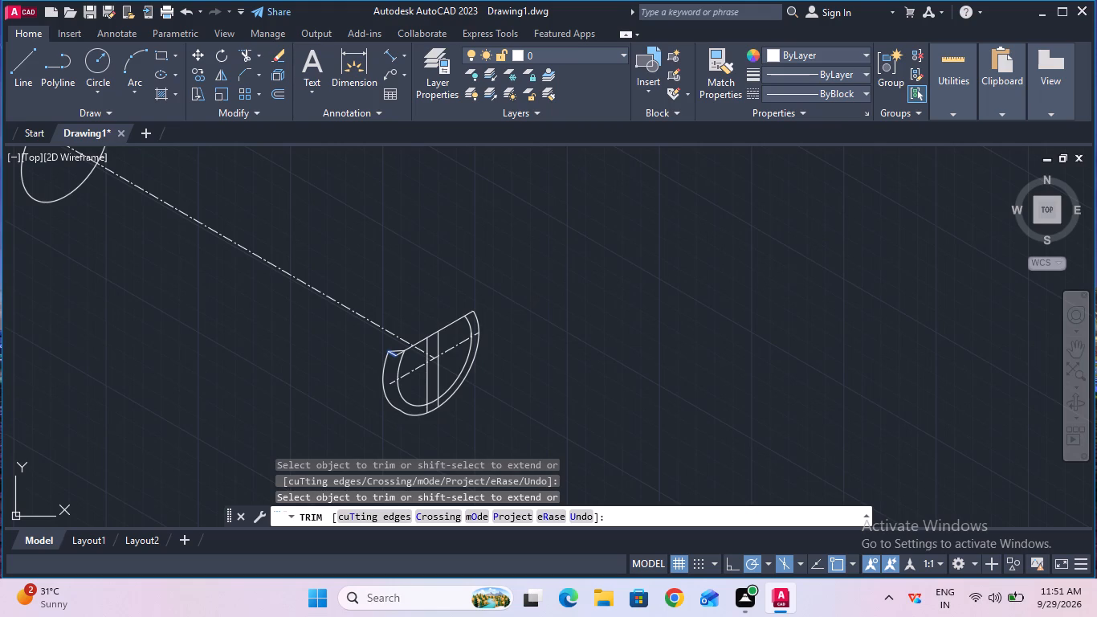
scroll(355, 363, "up", 1, "ctrl")
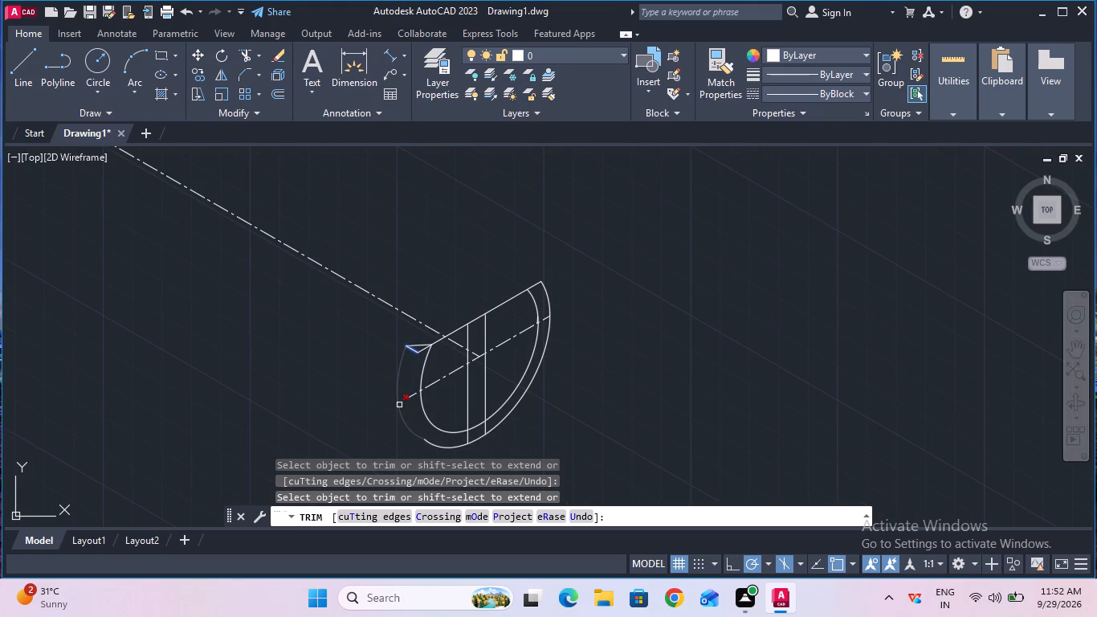
key("Escape")
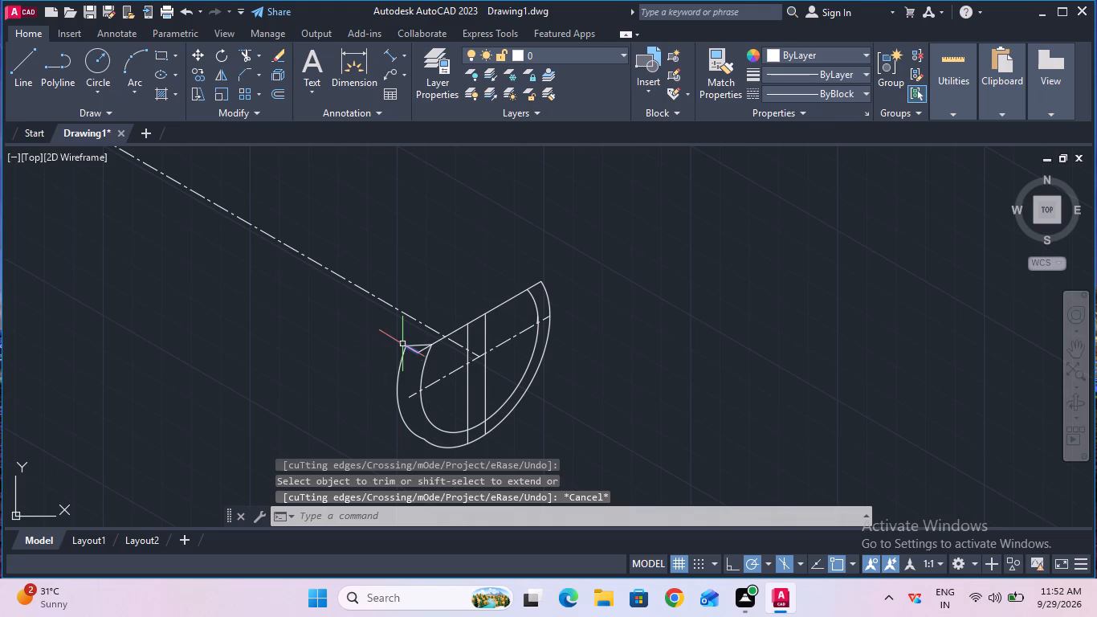
Trim away the short 1 mm end line and the leftover piece of the isometric cut line beside it.
scroll(402, 343, "up", 1, "ctrl")
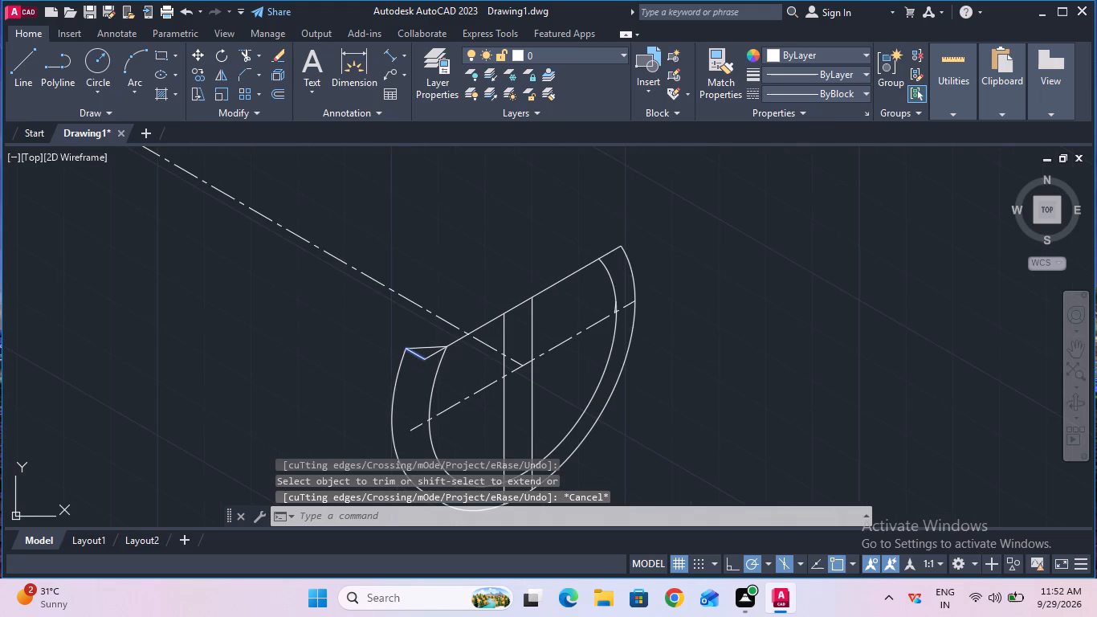
left_click(248, 60)
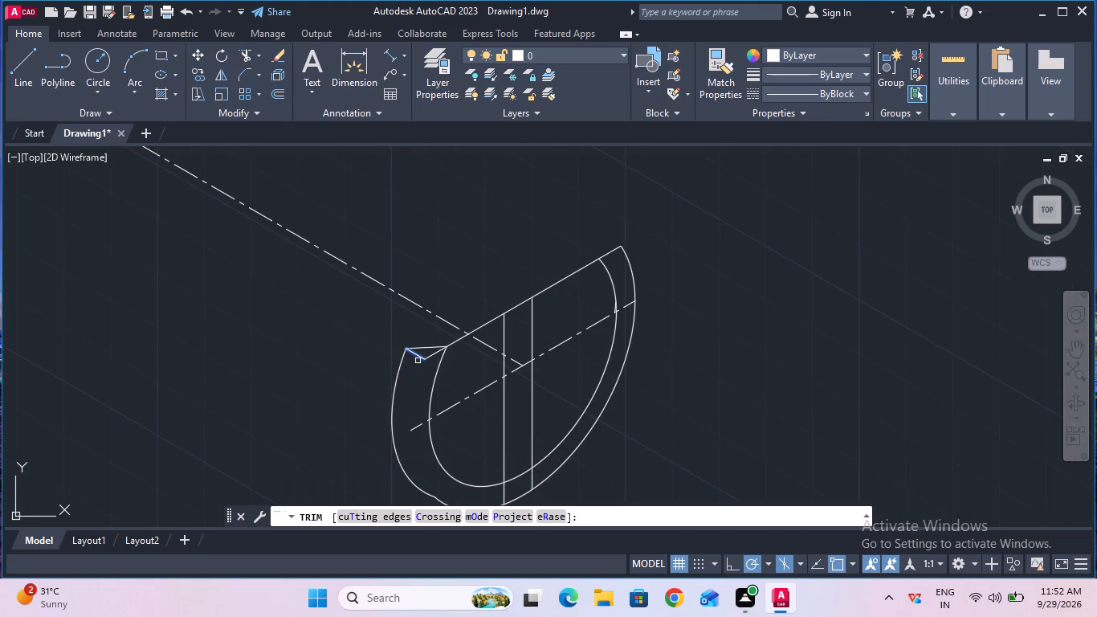
left_click(418, 356)
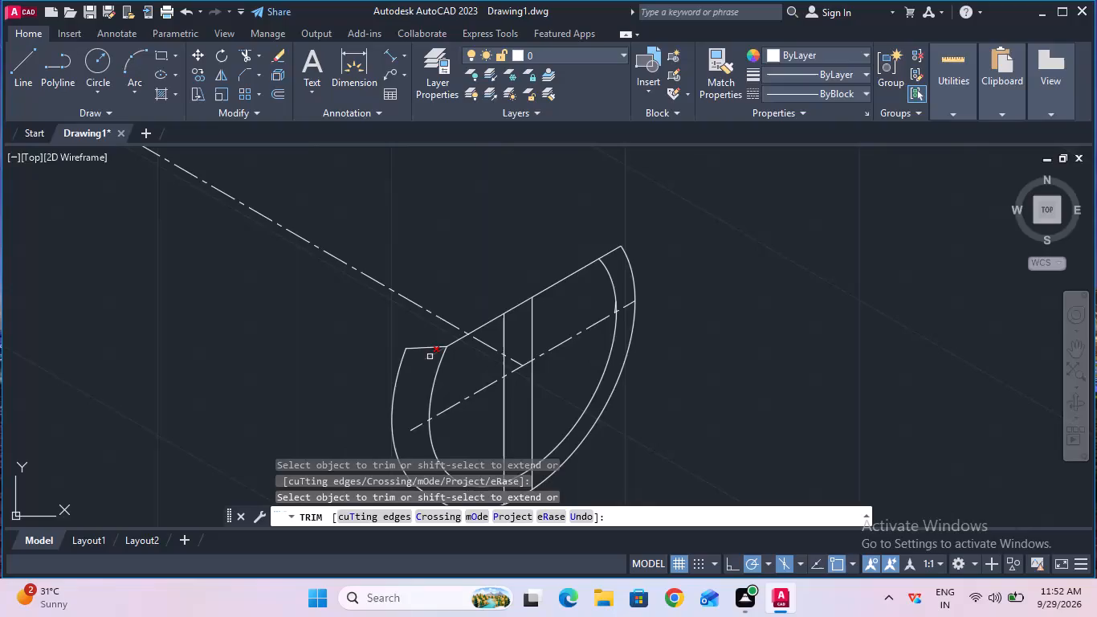
left_click(430, 357)
key("Escape")
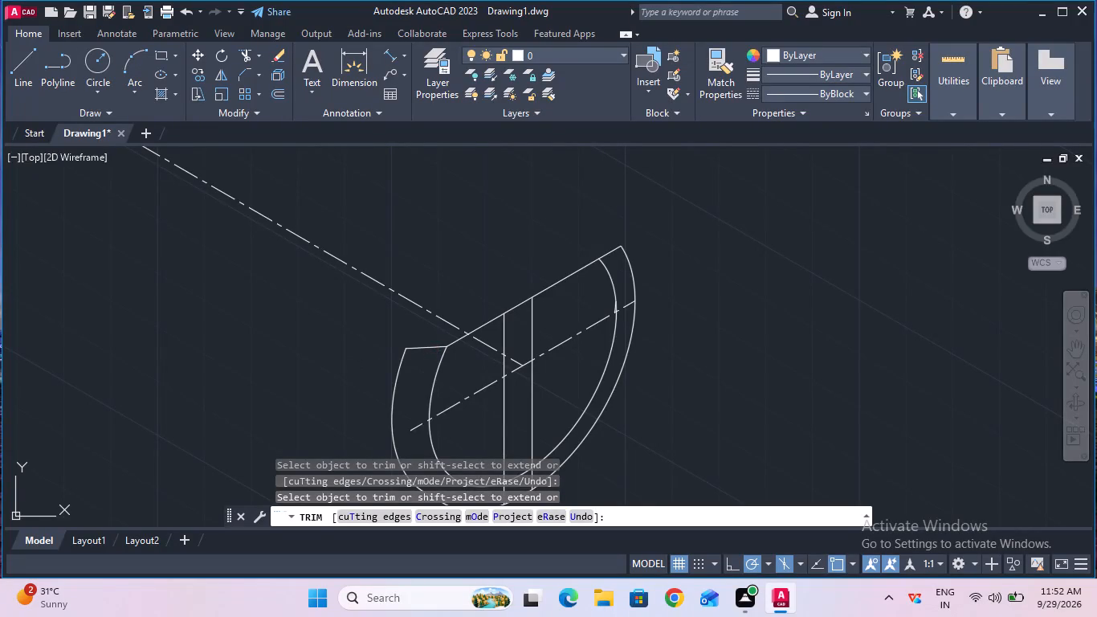
Measure the new joining line between the copied arc and the inner isocircle using an aligned dimension.
left_click(386, 55)
left_click(403, 342)
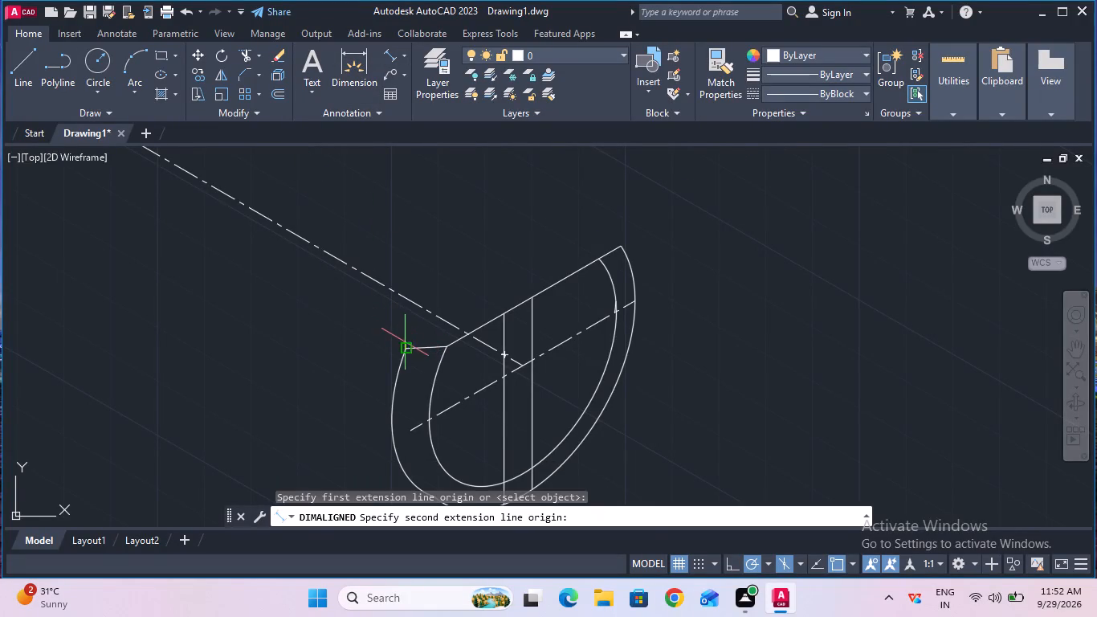
left_click(444, 349)
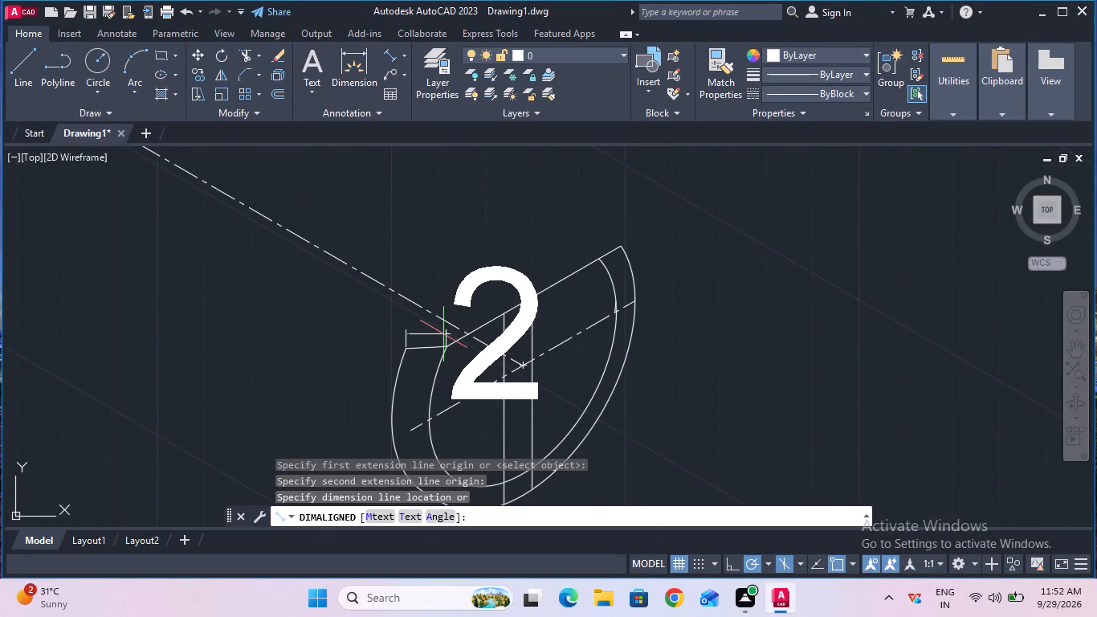
key("Escape")
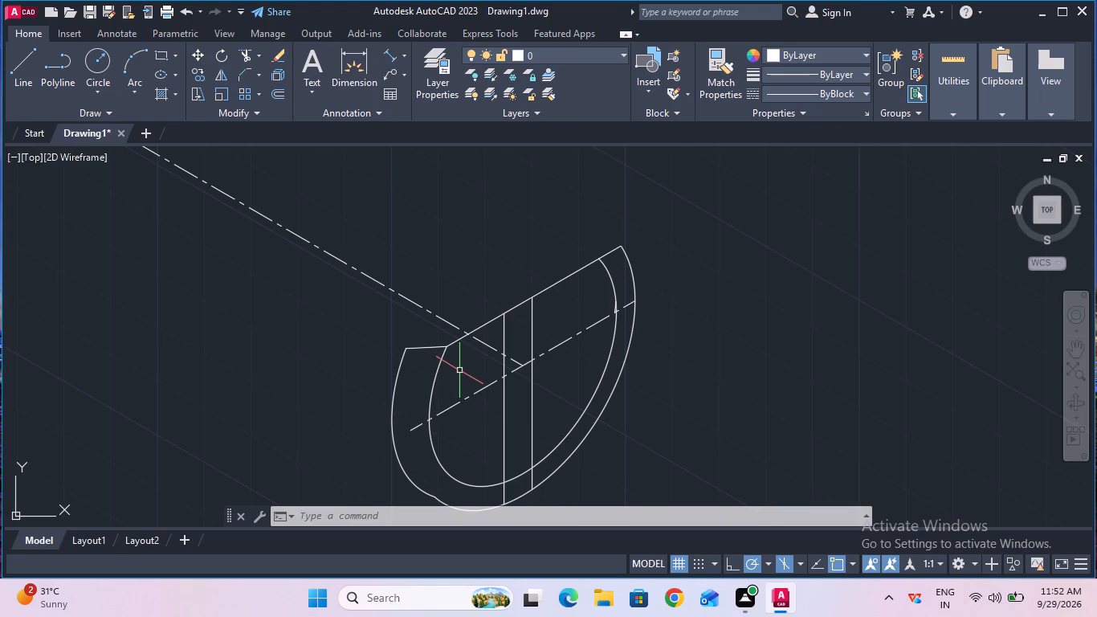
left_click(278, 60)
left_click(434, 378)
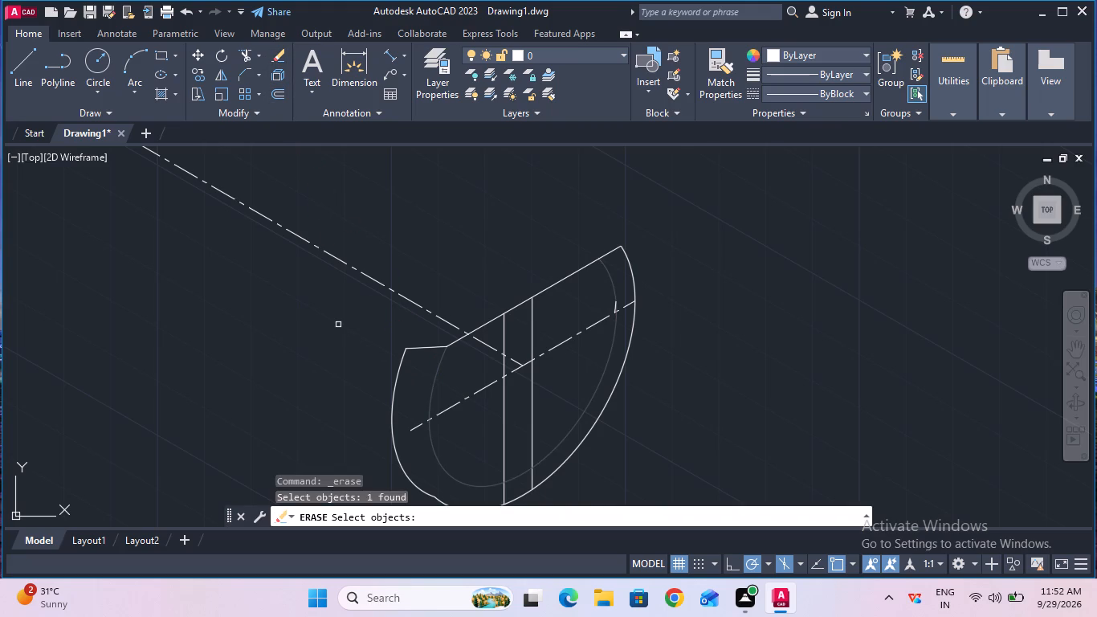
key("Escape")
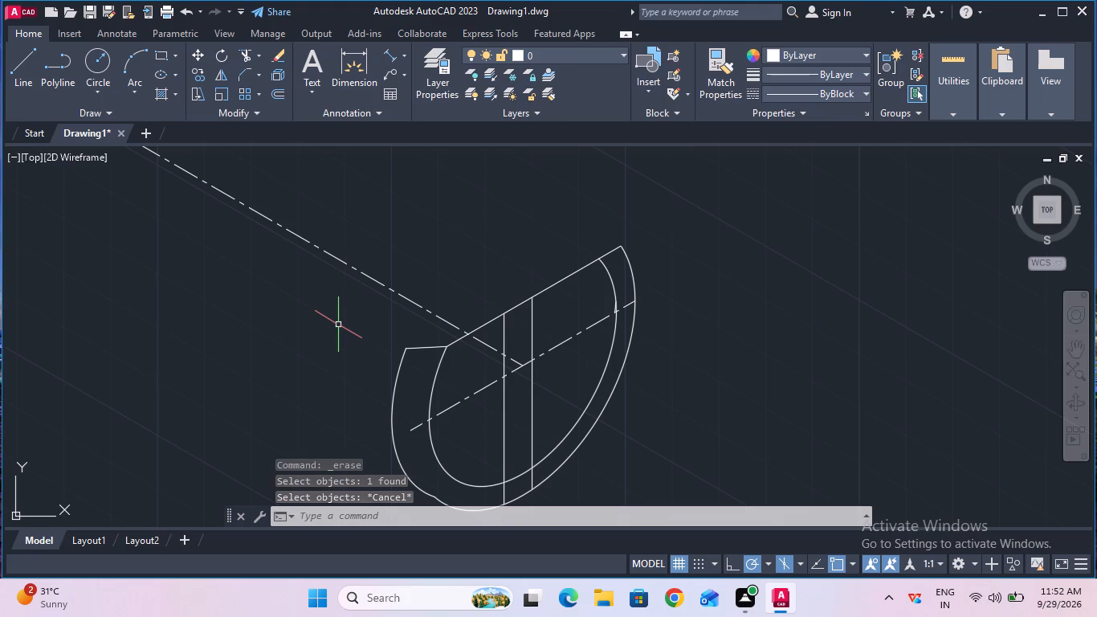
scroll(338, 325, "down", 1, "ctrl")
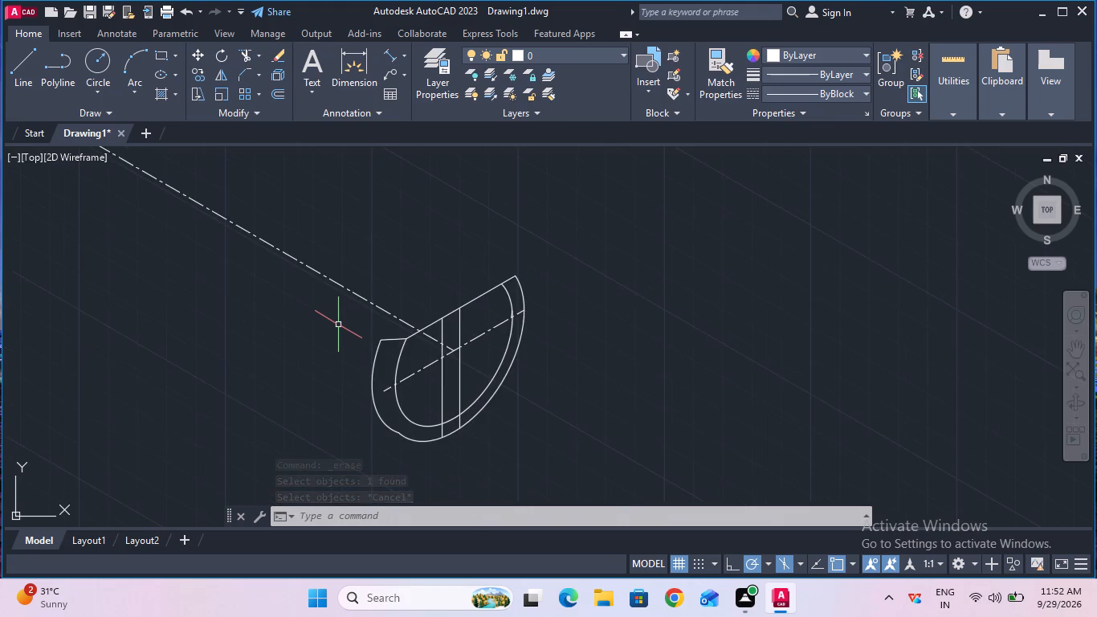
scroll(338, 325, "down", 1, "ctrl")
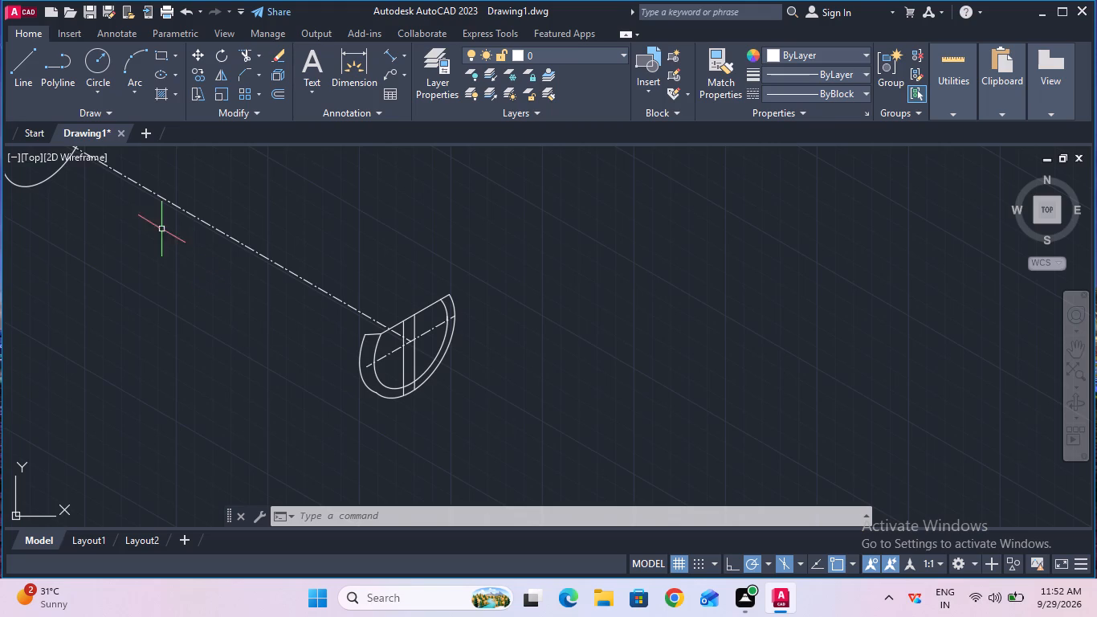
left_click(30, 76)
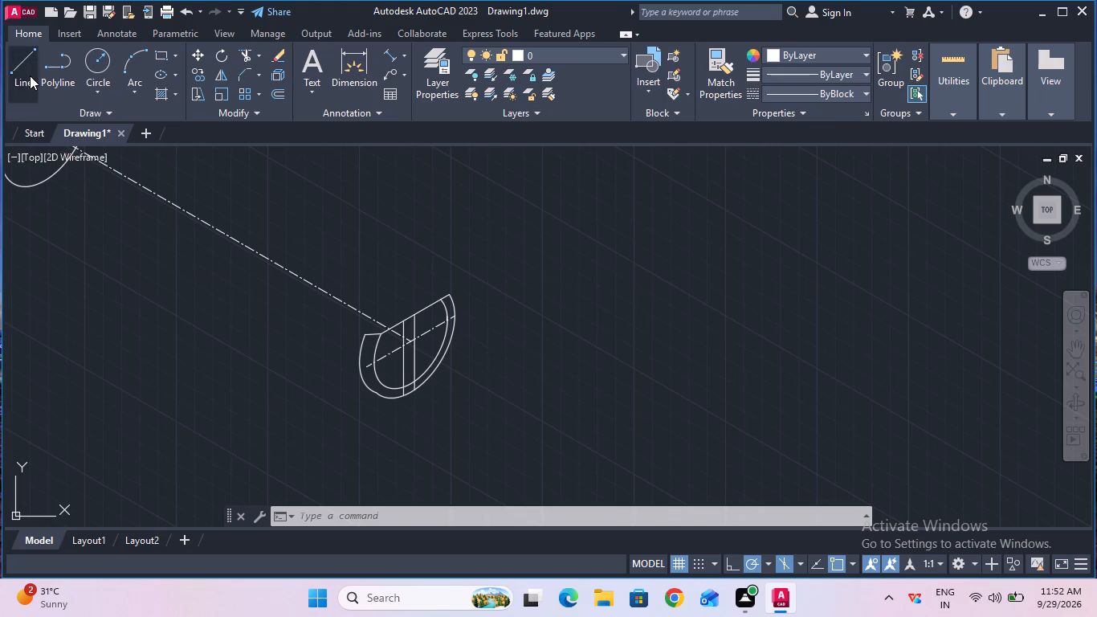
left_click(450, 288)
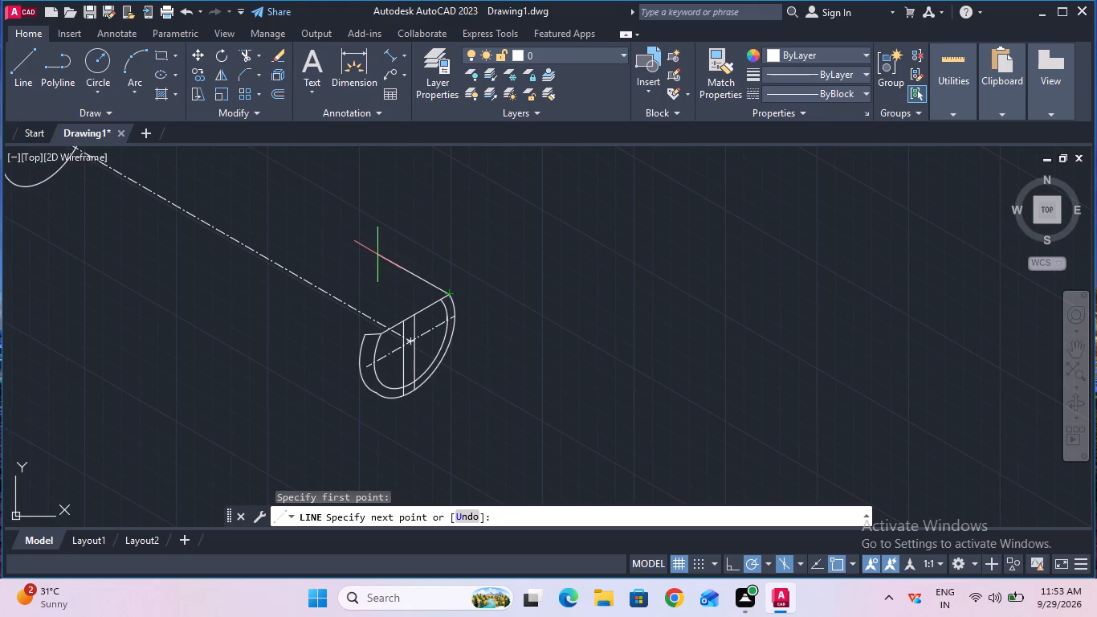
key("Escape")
With ortho on, draw a 50 mm line at 150° from the copied arc's upper end toward the middle isocircle.
left_click(736, 566)
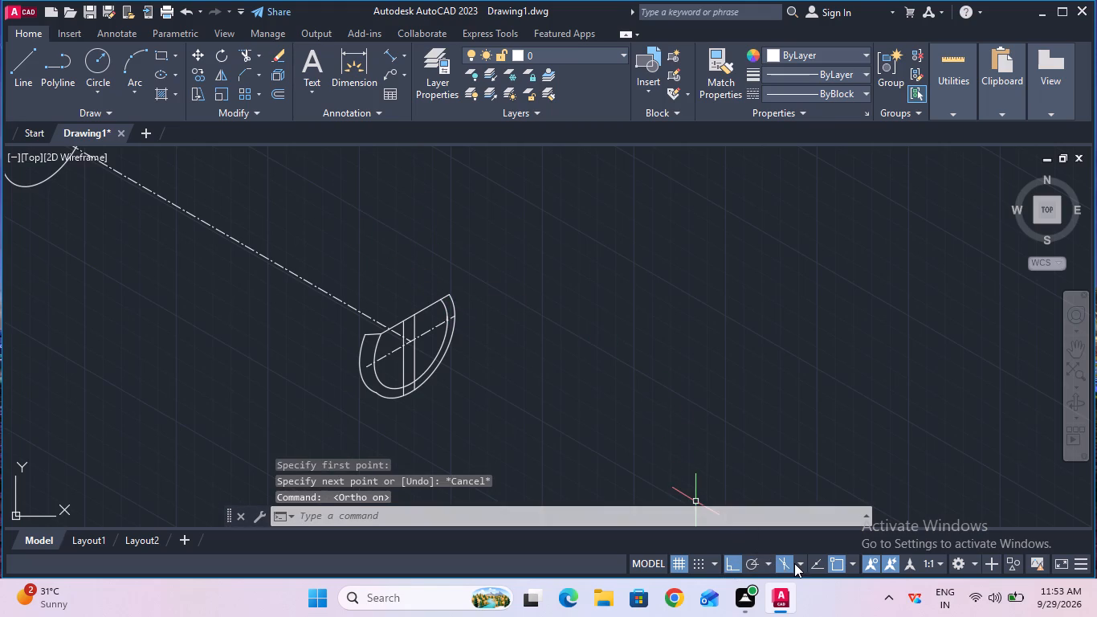
scroll(536, 403, "down", 2, "ctrl")
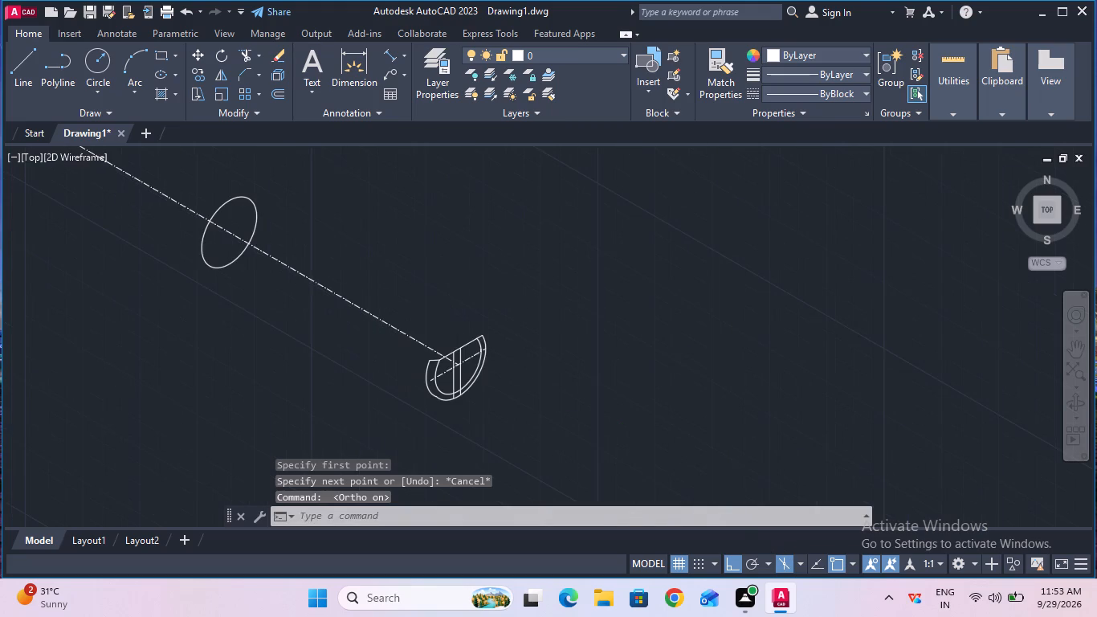
scroll(382, 316, "up", 1, "ctrl")
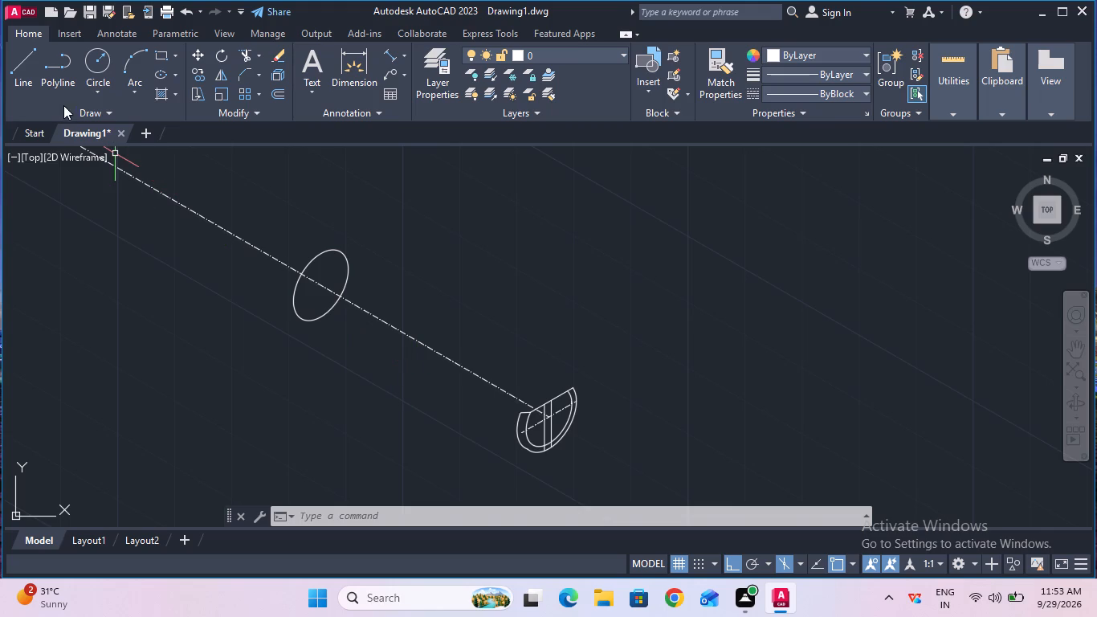
left_click(19, 76)
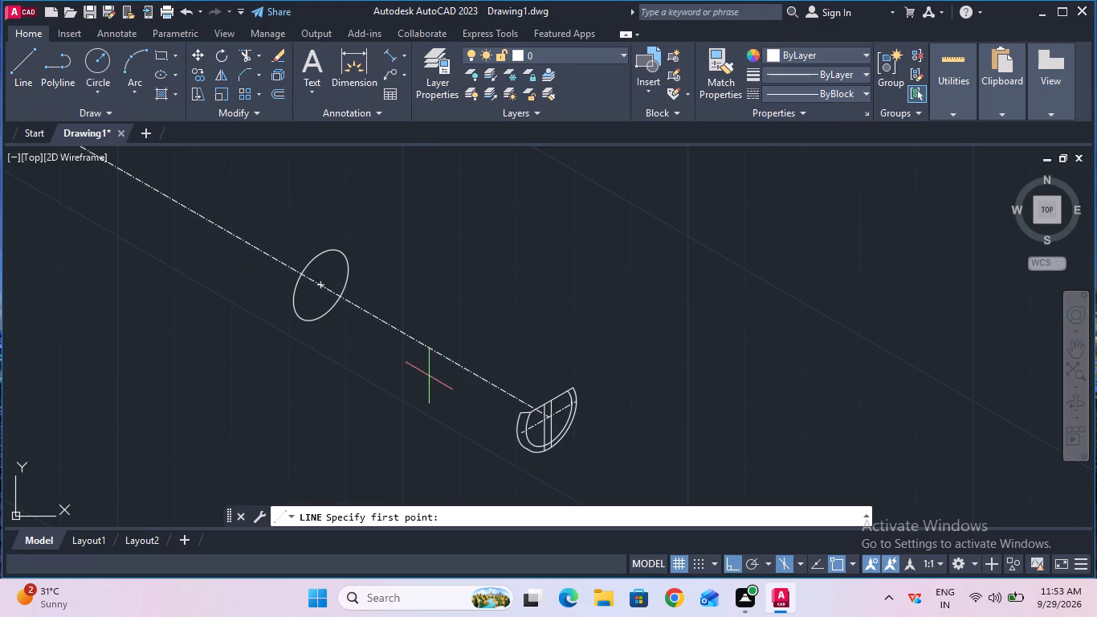
left_click(516, 413)
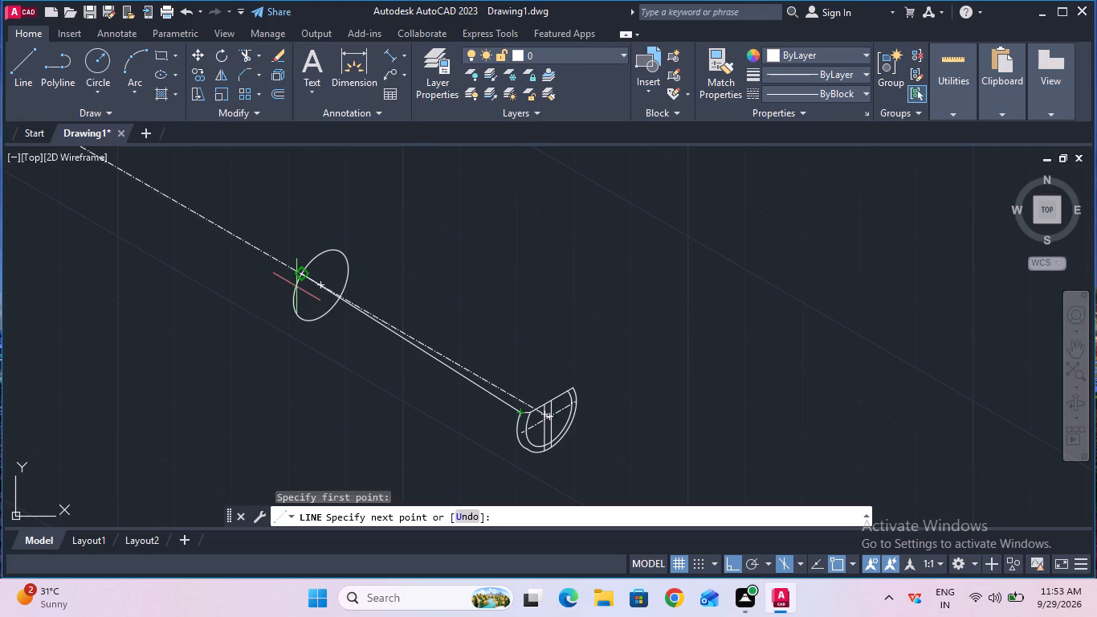
scroll(296, 287, "up", 1, "ctrl")
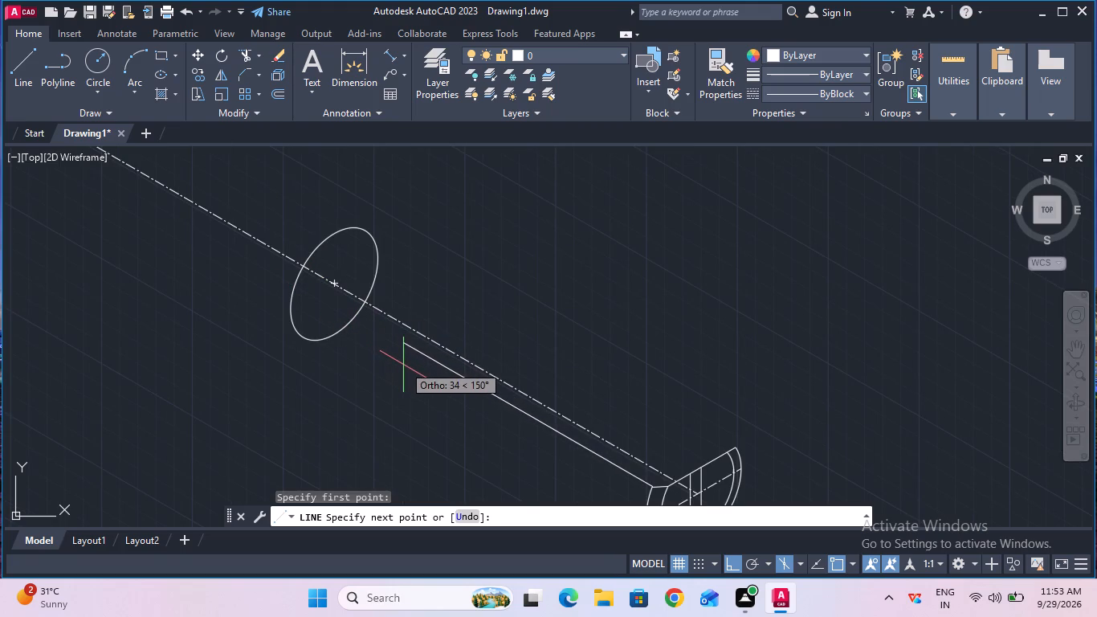
type("50")
key("Return")
key("Escape")
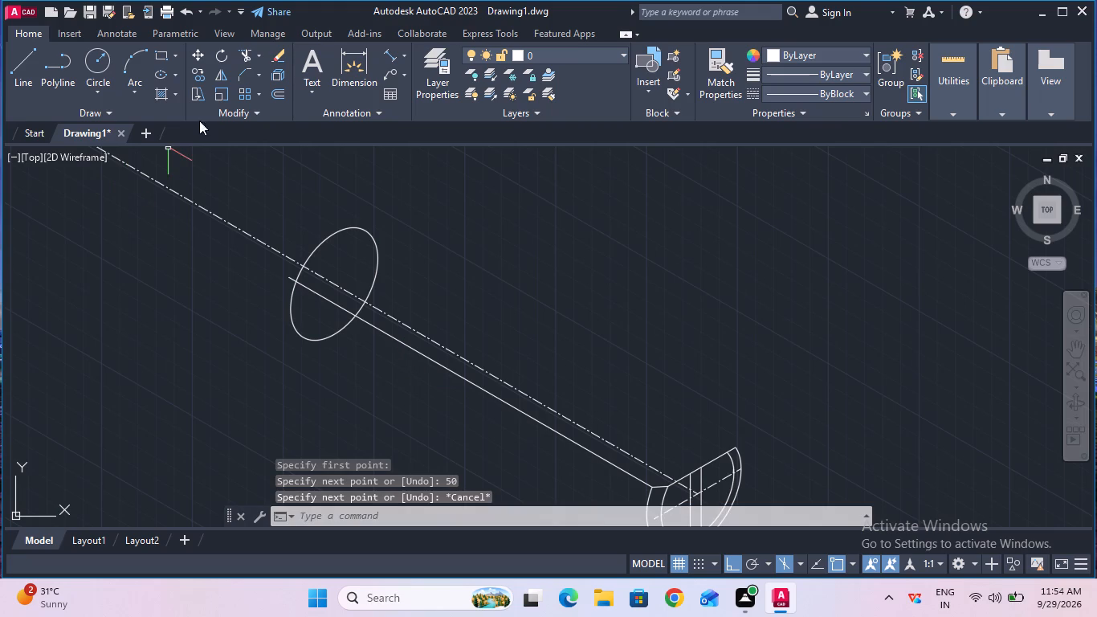
Trim the short end of the new 50 mm line that sticks out past the middle isocircle.
left_click(244, 56)
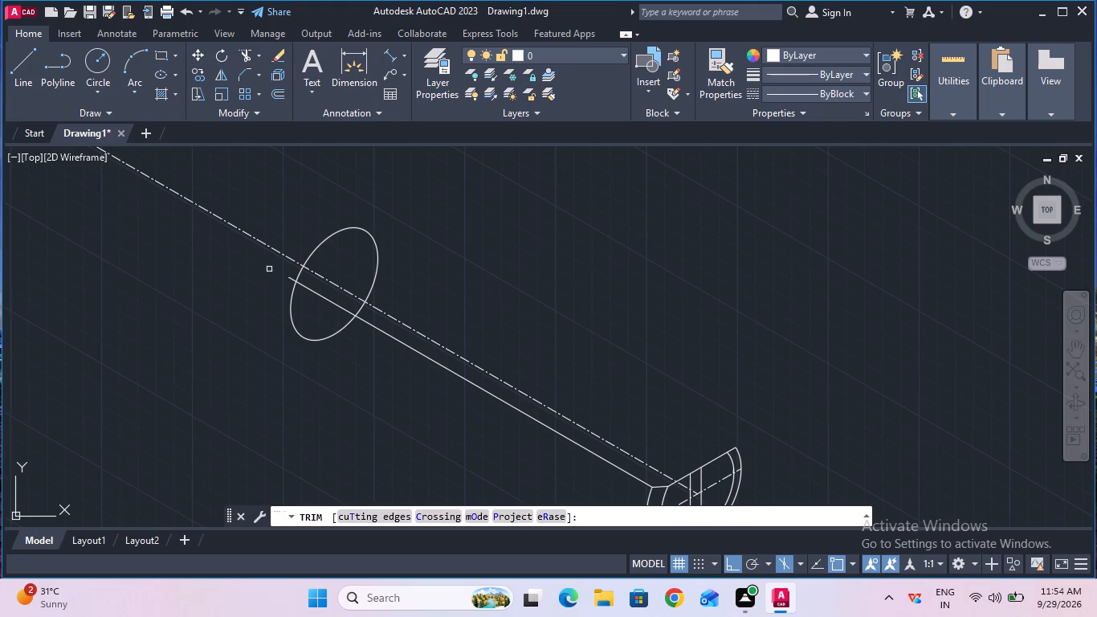
left_click(288, 276)
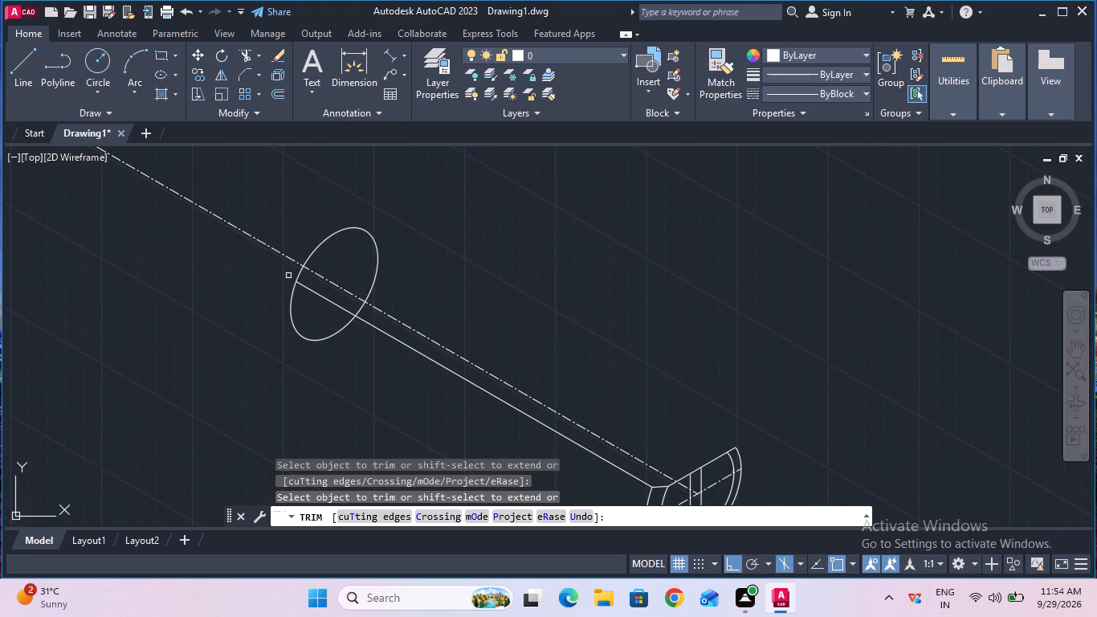
key("Escape")
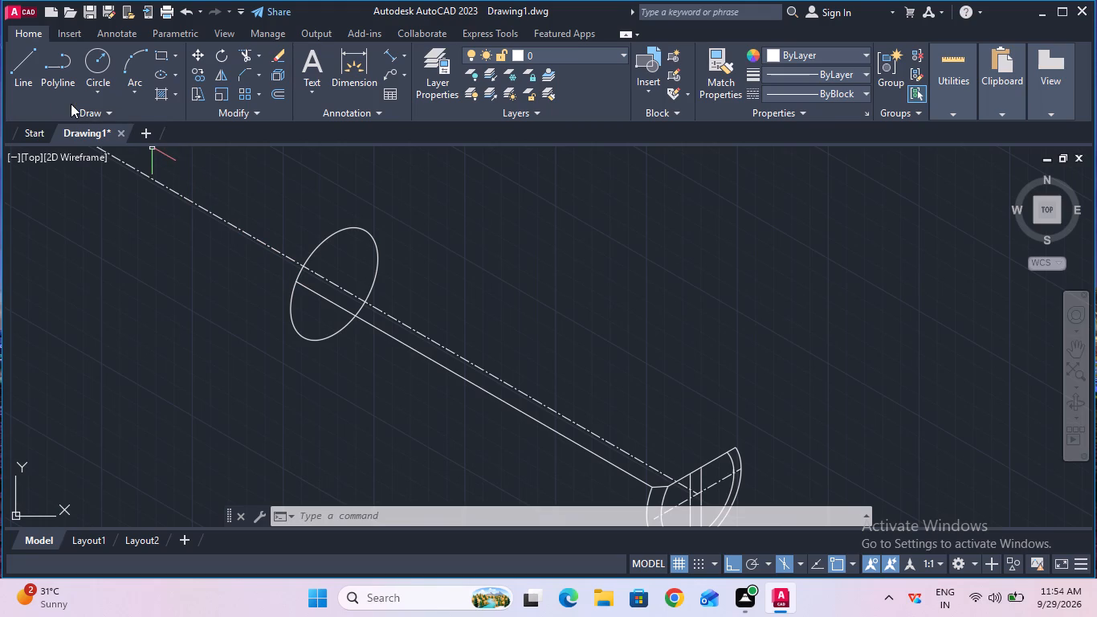
Draw a 50 mm line at 150° from the outer isocircle's upper right end, parallel to the center line.
left_click(31, 85)
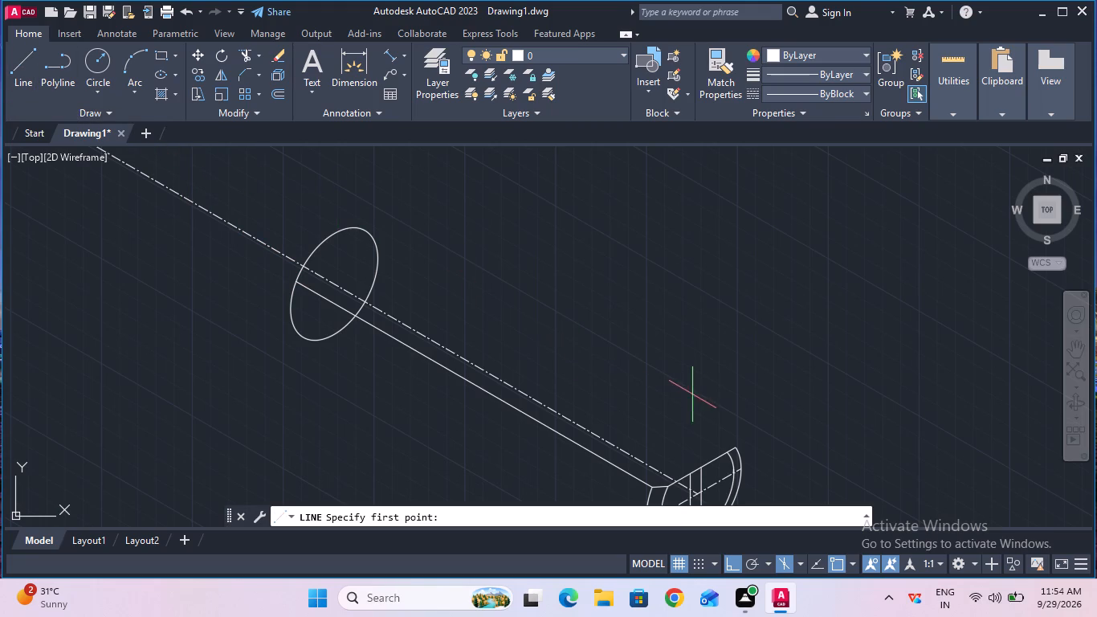
left_click(735, 443)
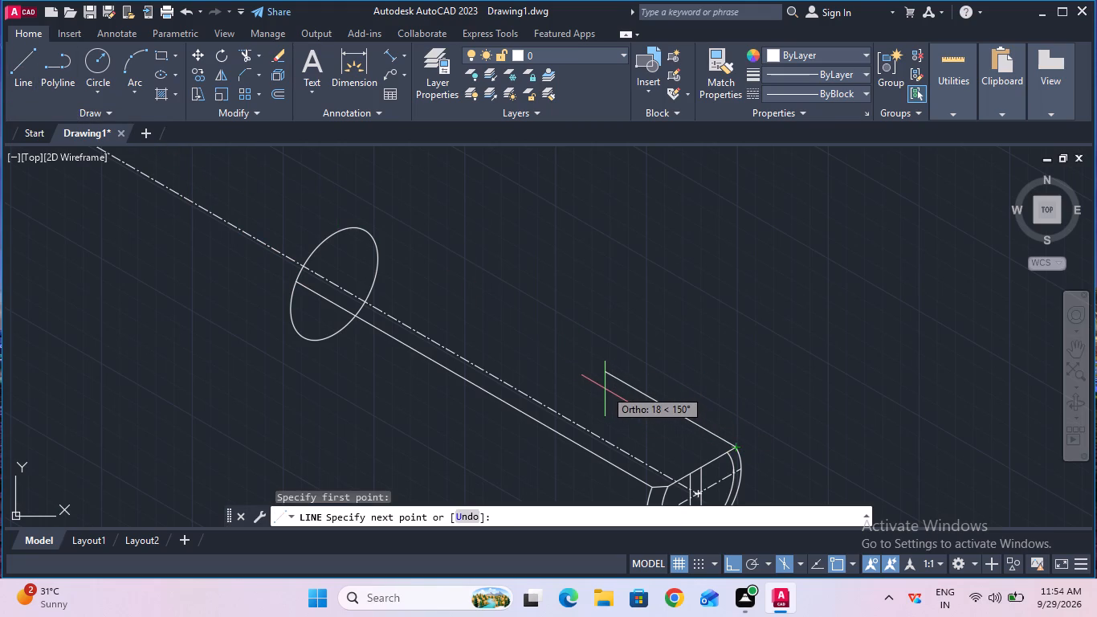
key("5")
key("0")
key("Return")
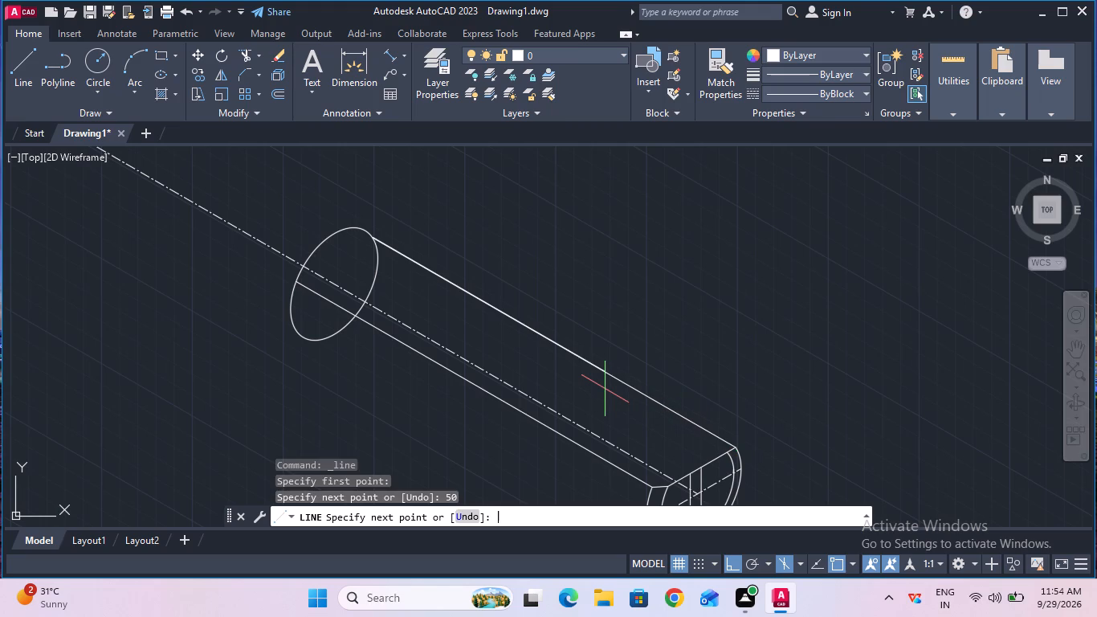
key("Escape")
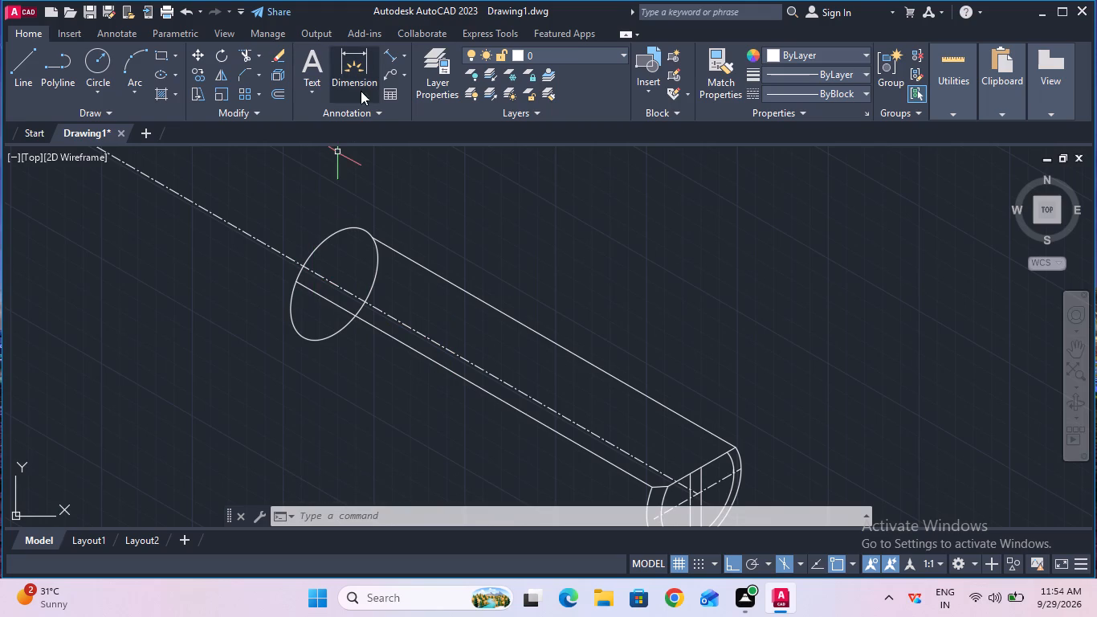
On the top isoplane, draw a line across the middle isocircle joining the far ends of the two long edges.
left_click(28, 63)
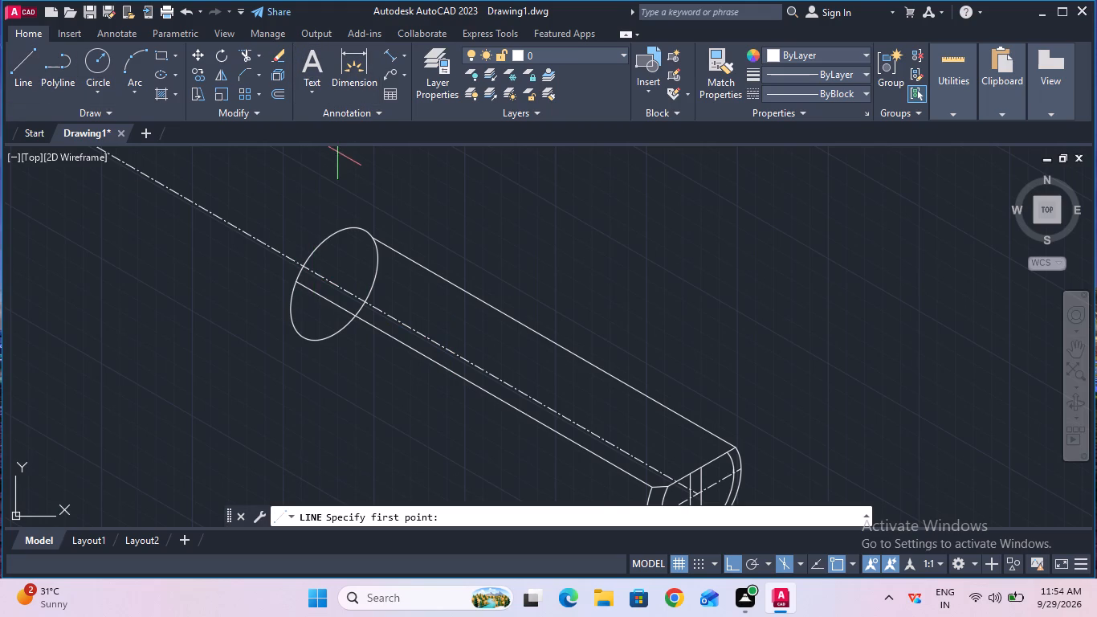
left_click(292, 278)
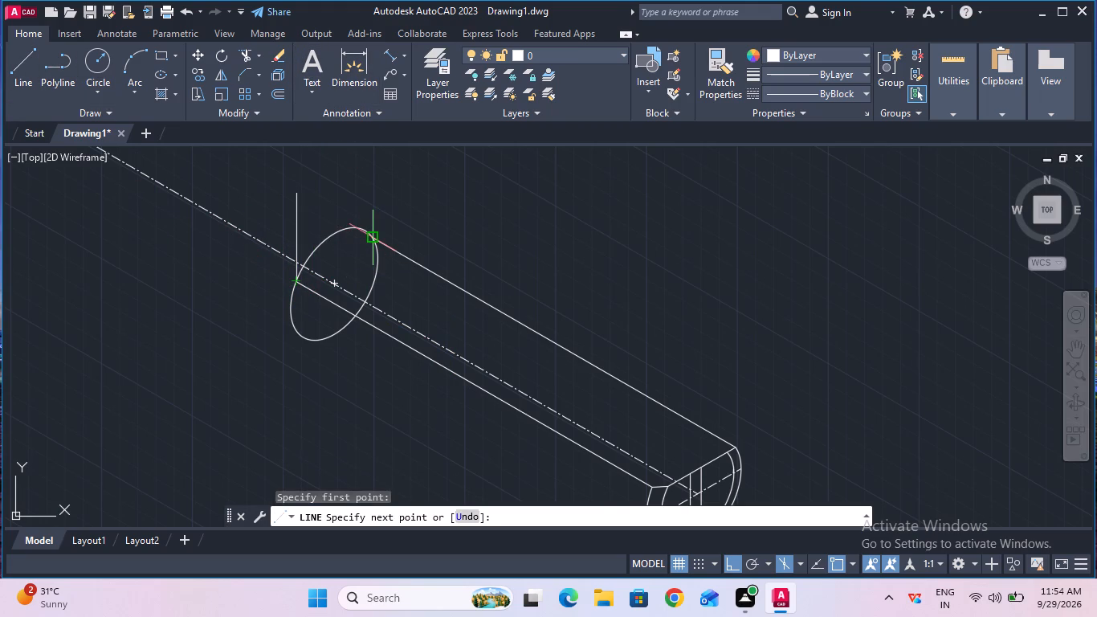
key("F5")
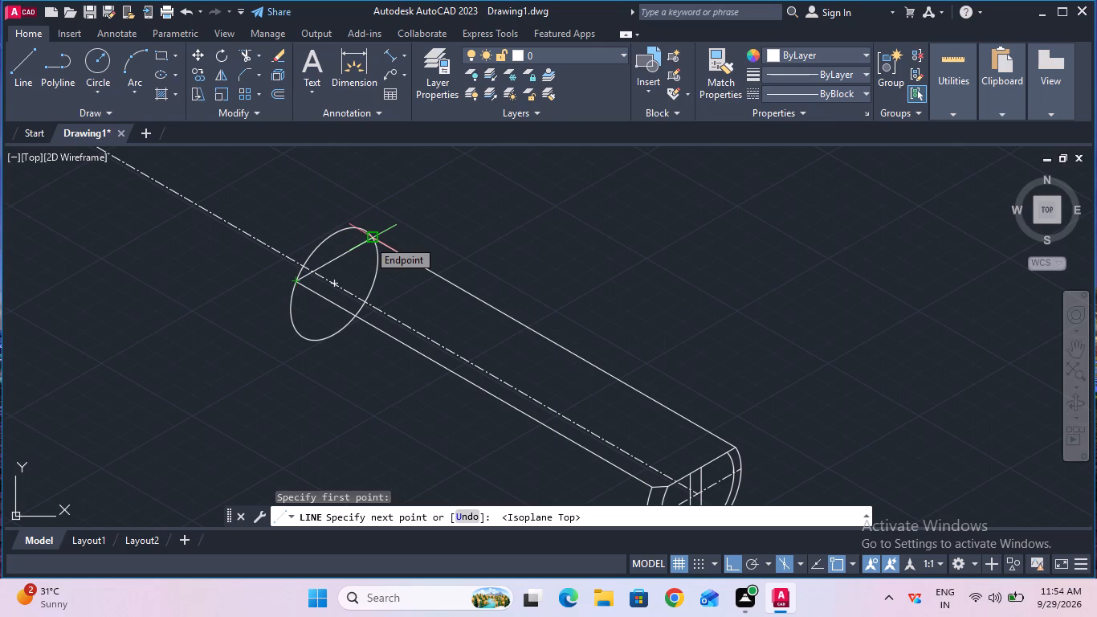
left_click(368, 239)
key("Escape")
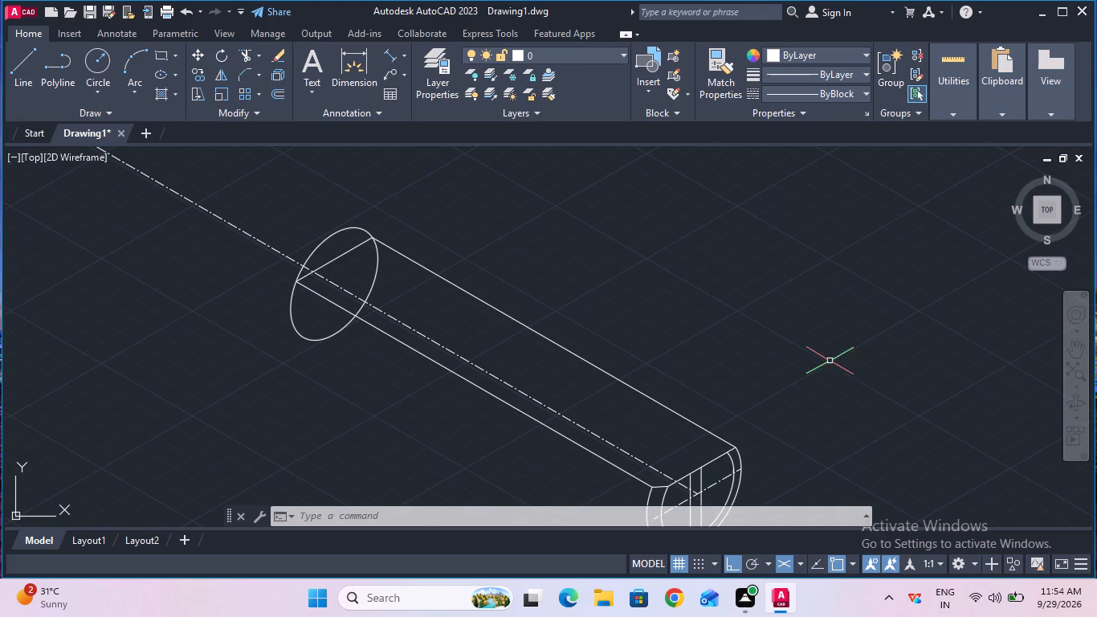
Draw the lower long edge from the middle isocircle's bottom to the lower end of the copied arc.
left_click_drag(830, 358, 845, 273)
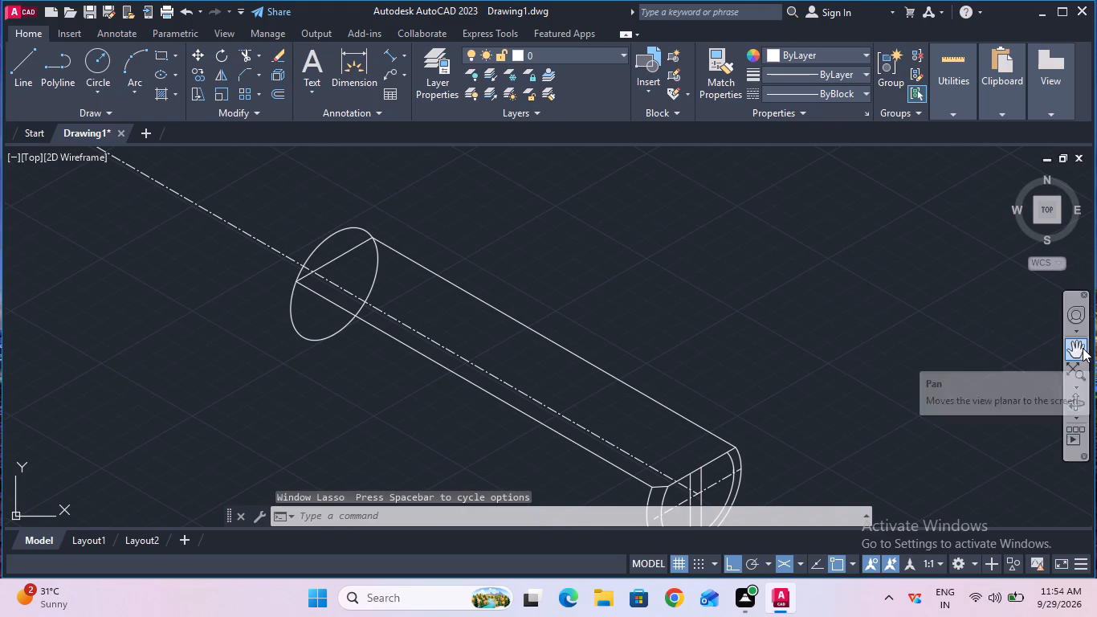
left_click(1083, 348)
left_click_drag(848, 373, 853, 294)
key("Escape")
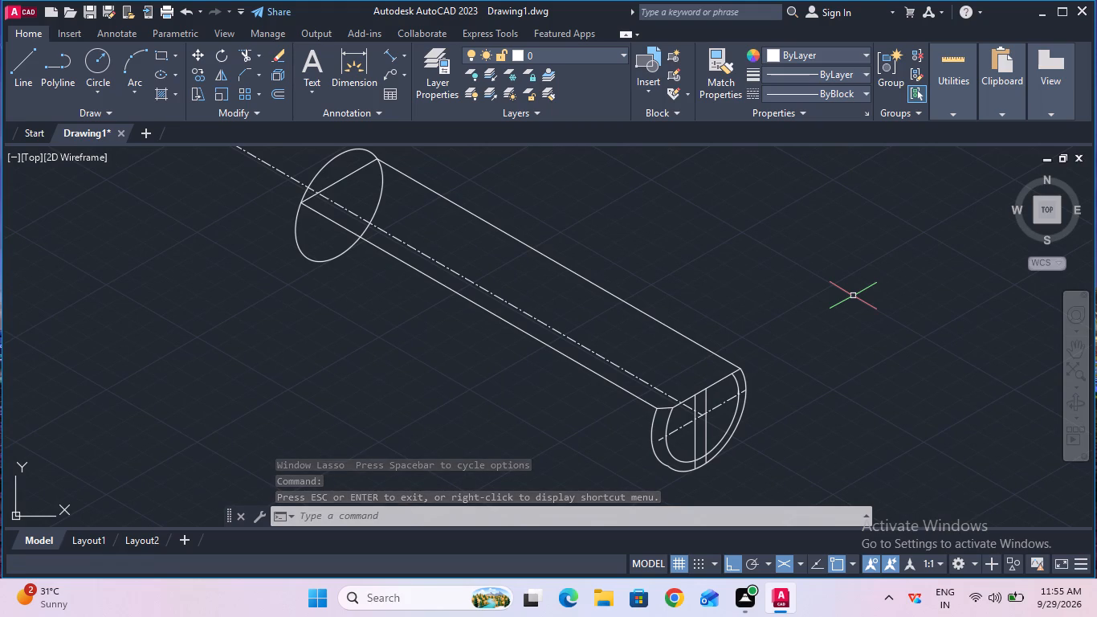
left_click(35, 80)
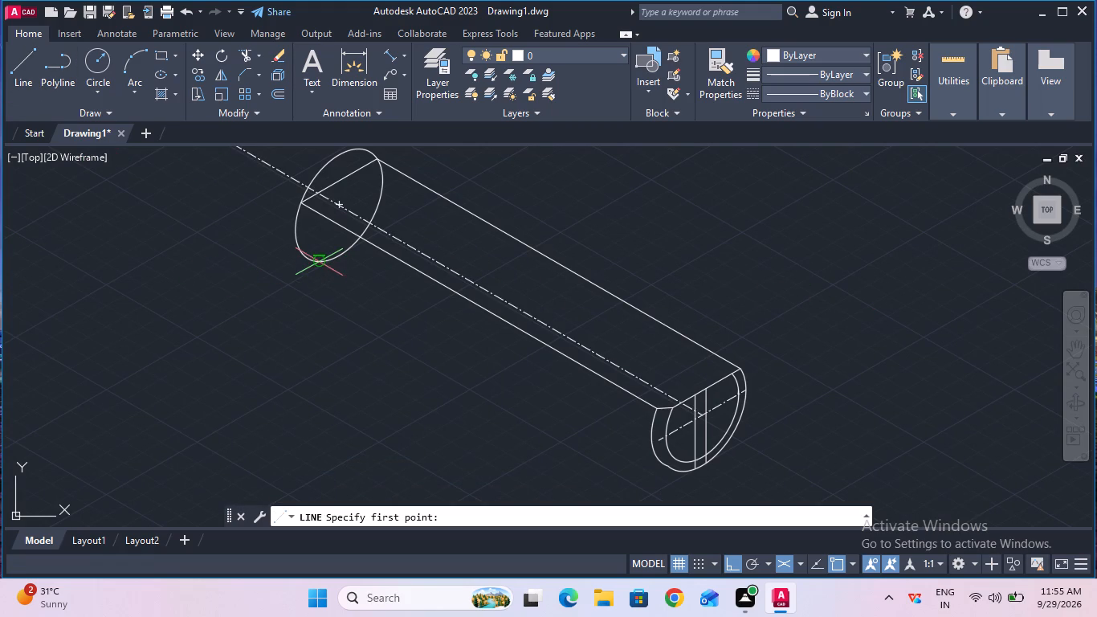
left_click(318, 264)
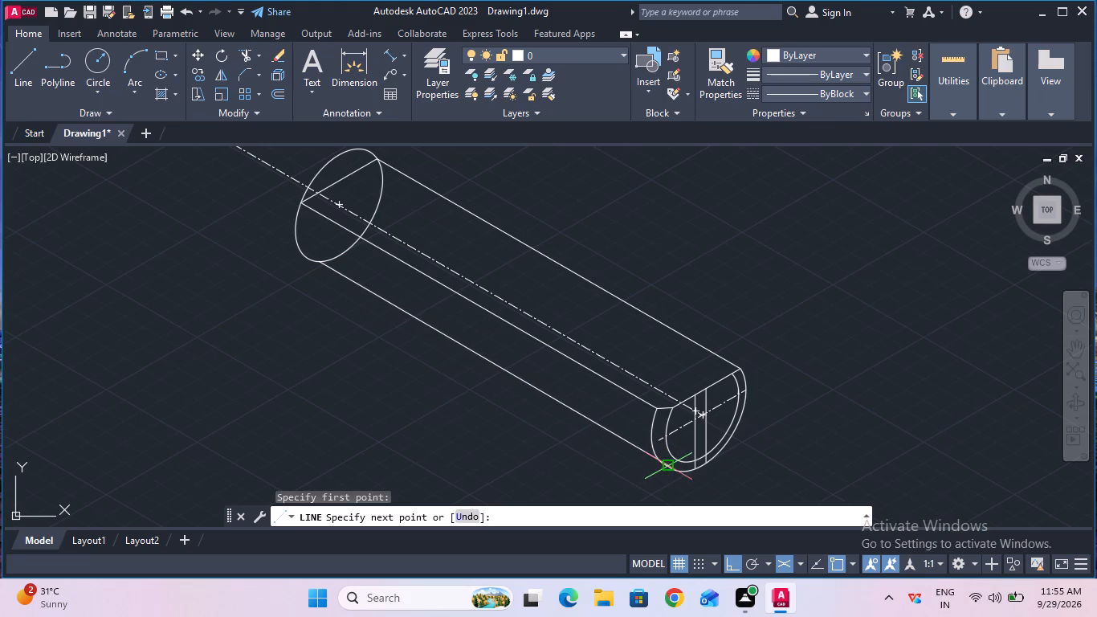
left_click(664, 466)
scroll(569, 423, "up", 1, "ctrl")
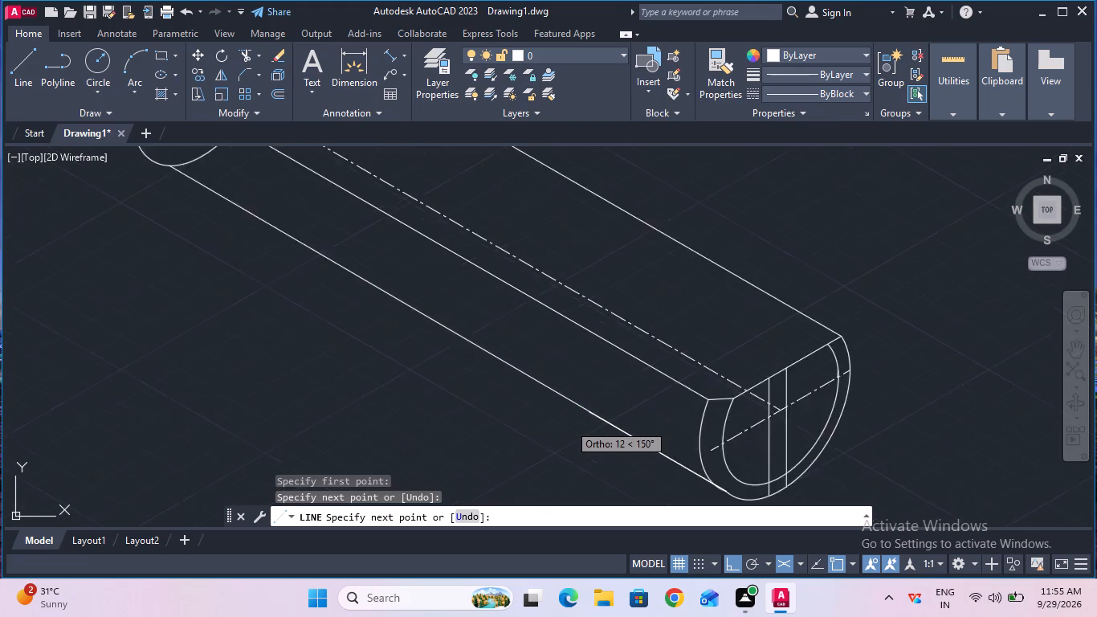
scroll(569, 423, "up", 2, "ctrl")
scroll(569, 423, "down", 2, "ctrl")
key("Escape")
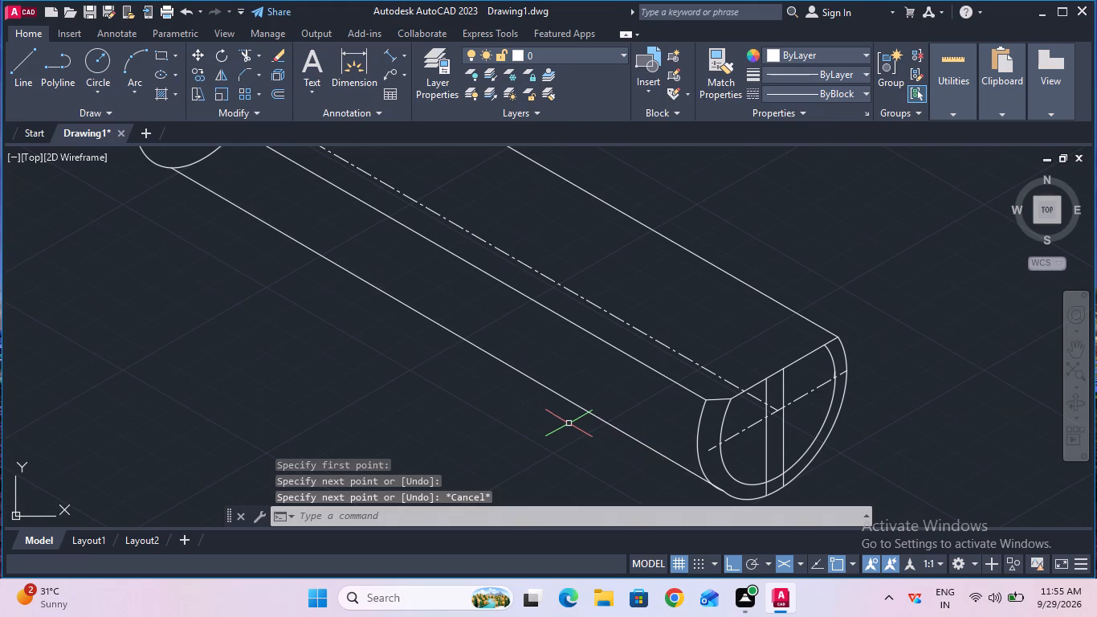
Trim the short piece of the lower long edge that runs past the copied arc.
left_click(1075, 353)
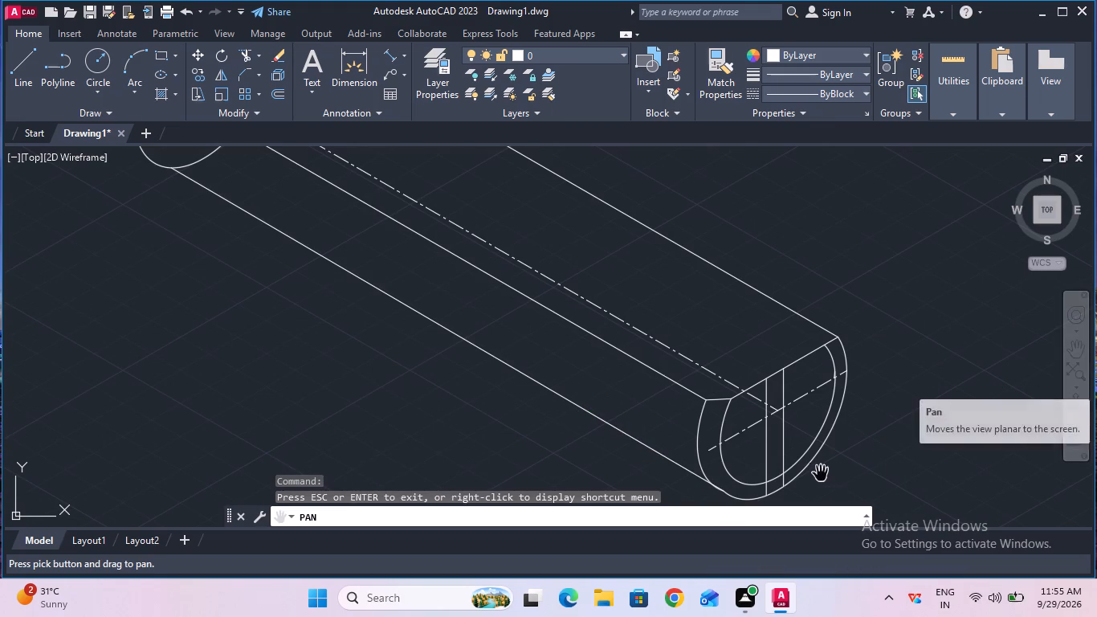
left_click_drag(818, 474, 812, 427)
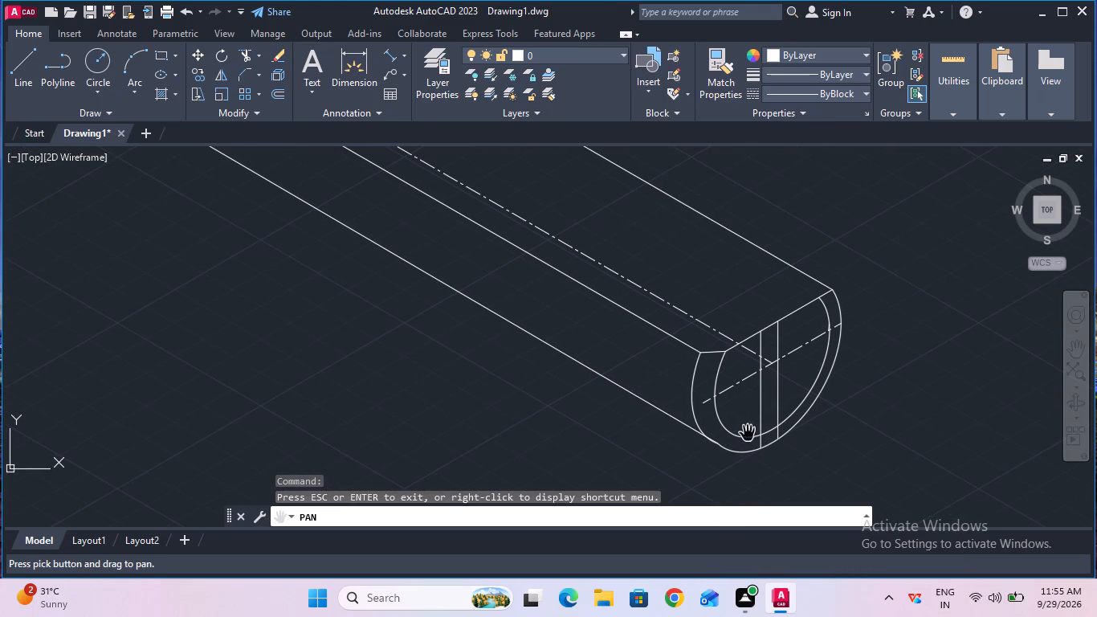
scroll(756, 431, "up", 2, "ctrl")
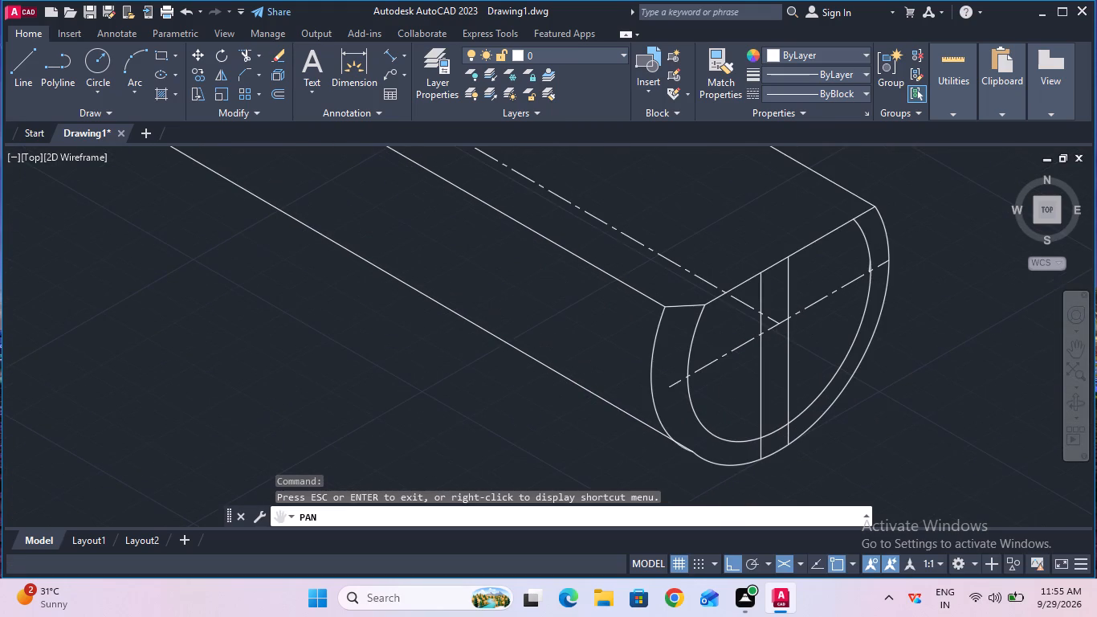
key("Escape")
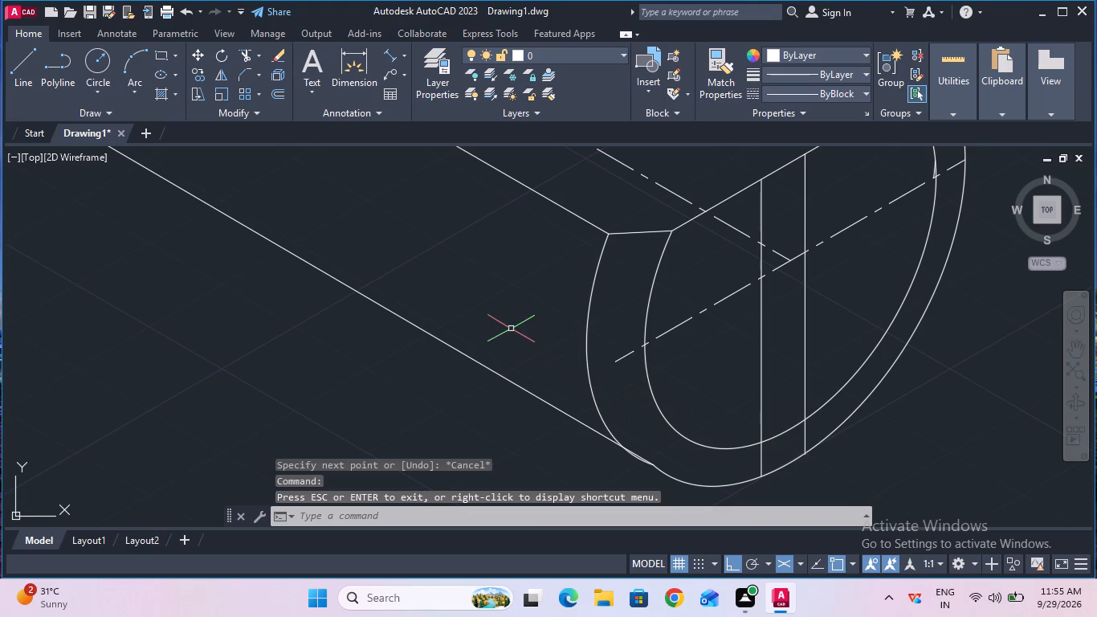
left_click(247, 49)
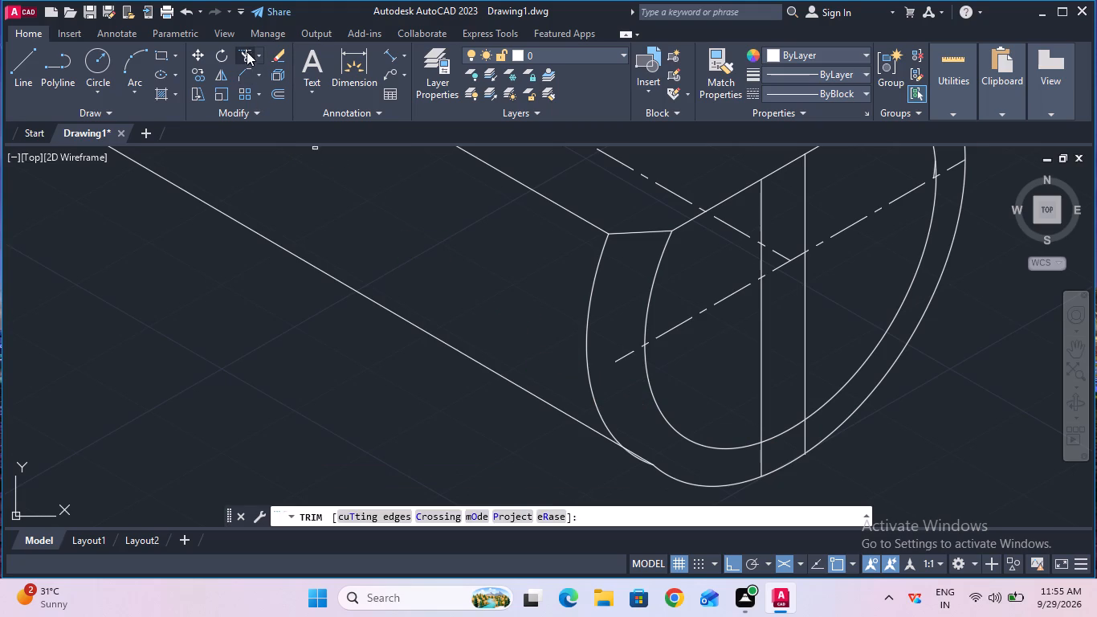
left_click(638, 455)
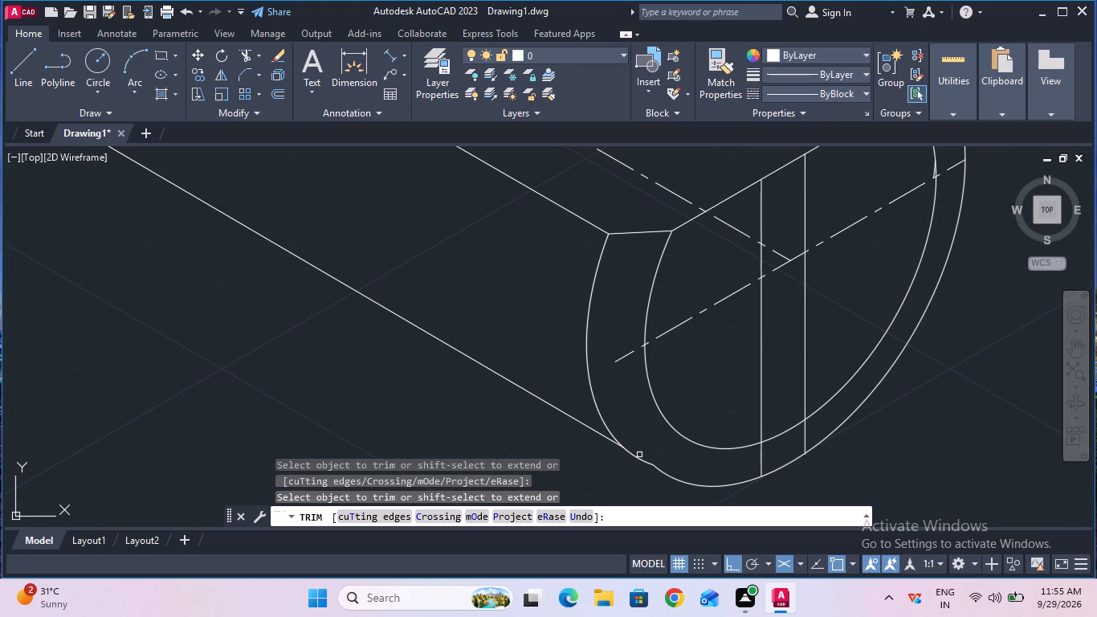
scroll(512, 353, "down", 3, "ctrl")
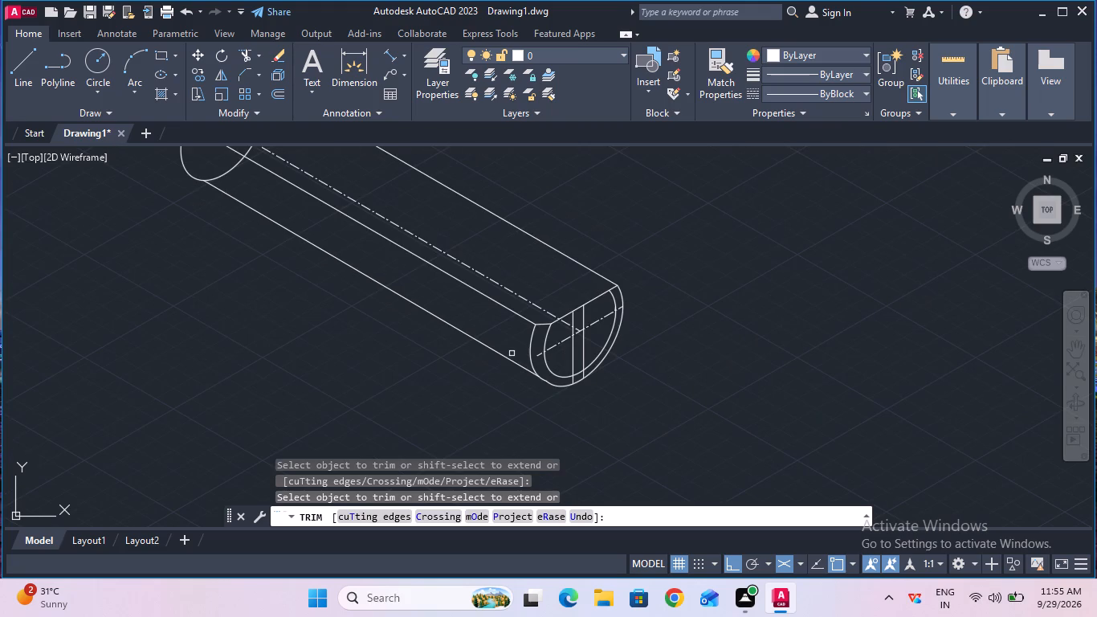
key("Escape")
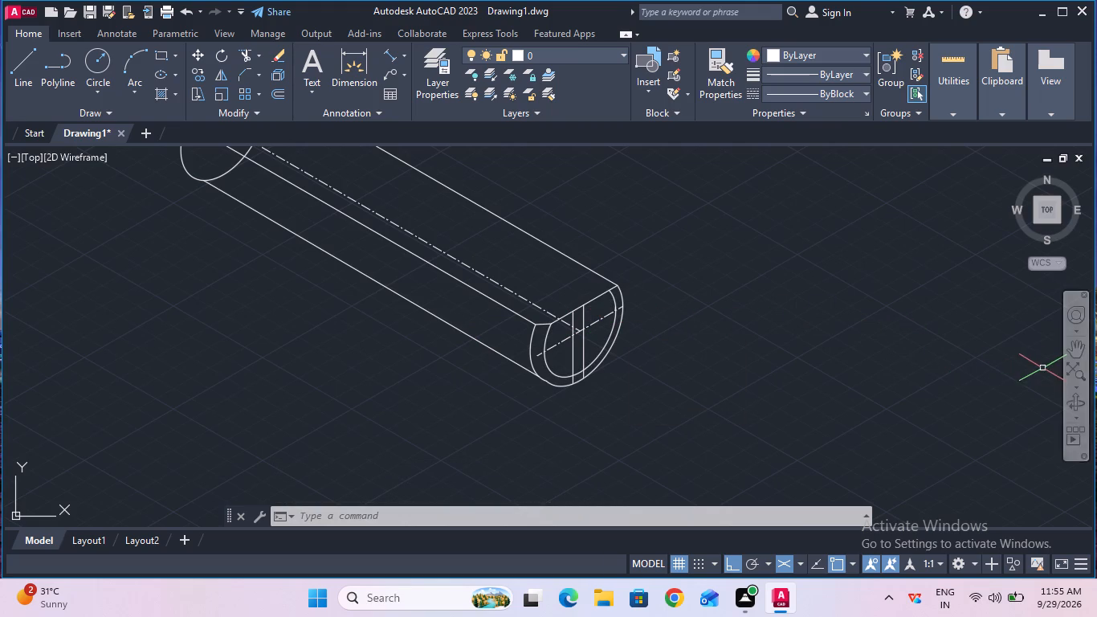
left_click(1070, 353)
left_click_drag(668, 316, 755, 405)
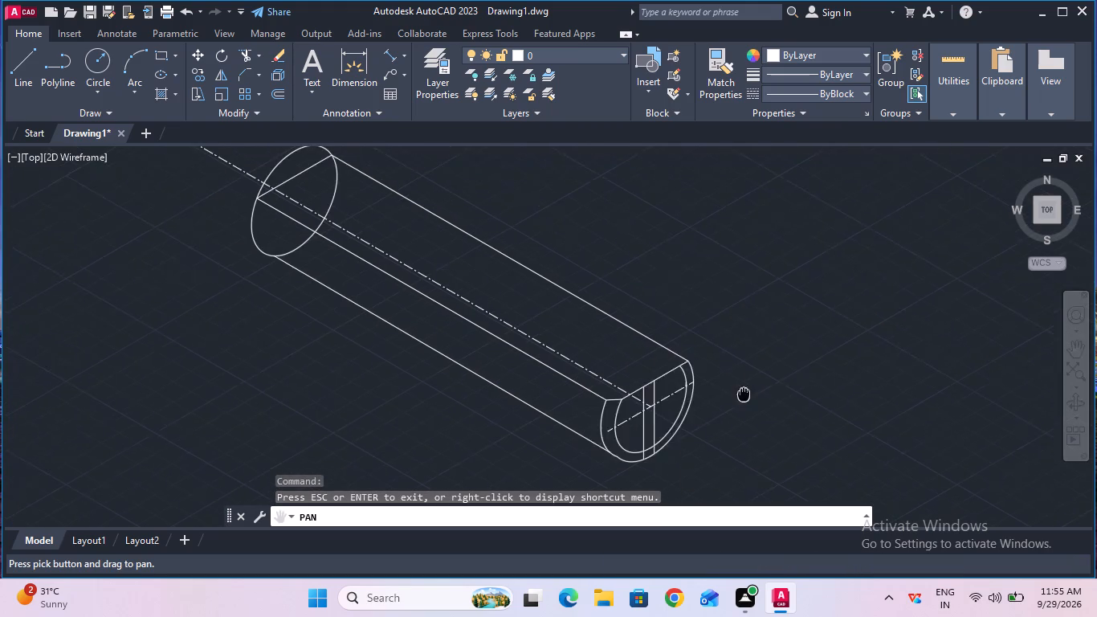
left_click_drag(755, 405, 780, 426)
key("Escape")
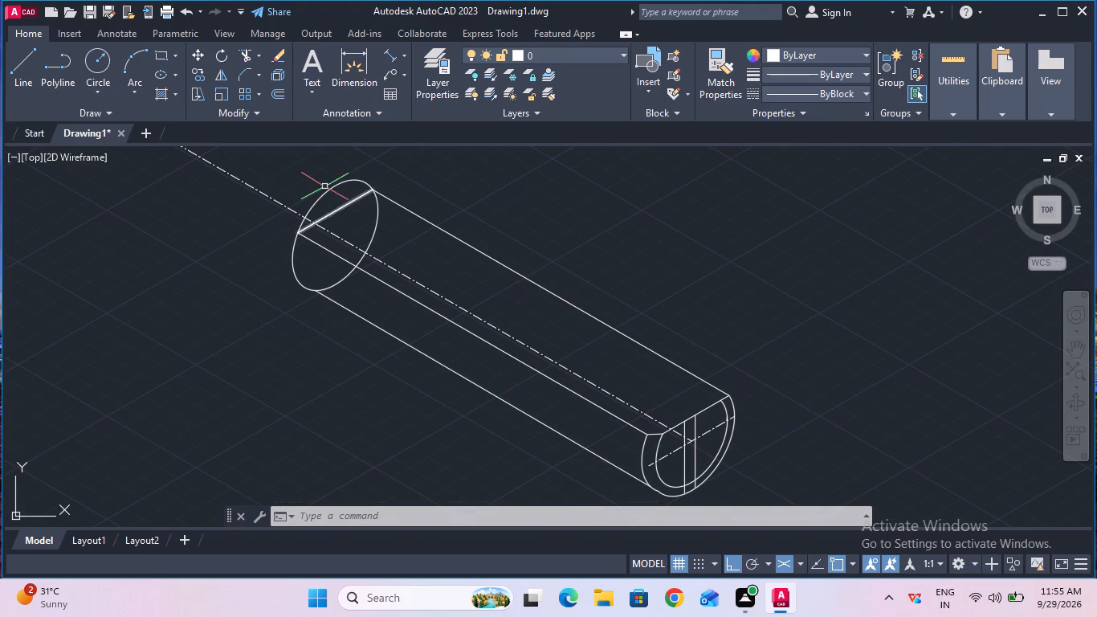
Draw a 32 mm line along the flat top face from the top of the front end's left vertical slot line, parallel to the center line.
left_click(31, 71)
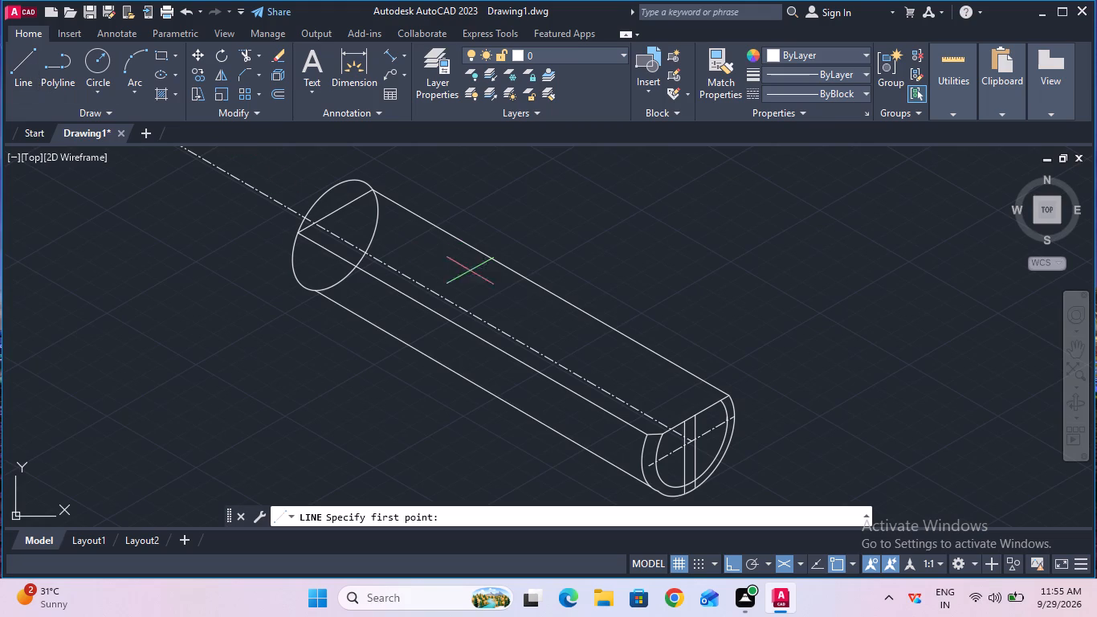
left_click(682, 424)
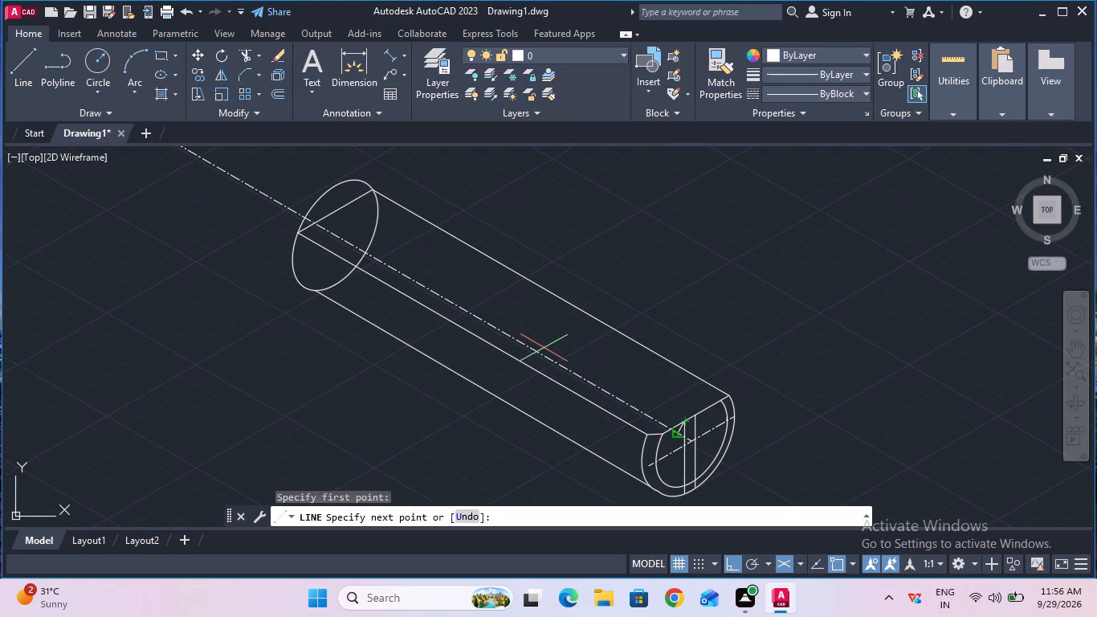
type("32")
key("Return")
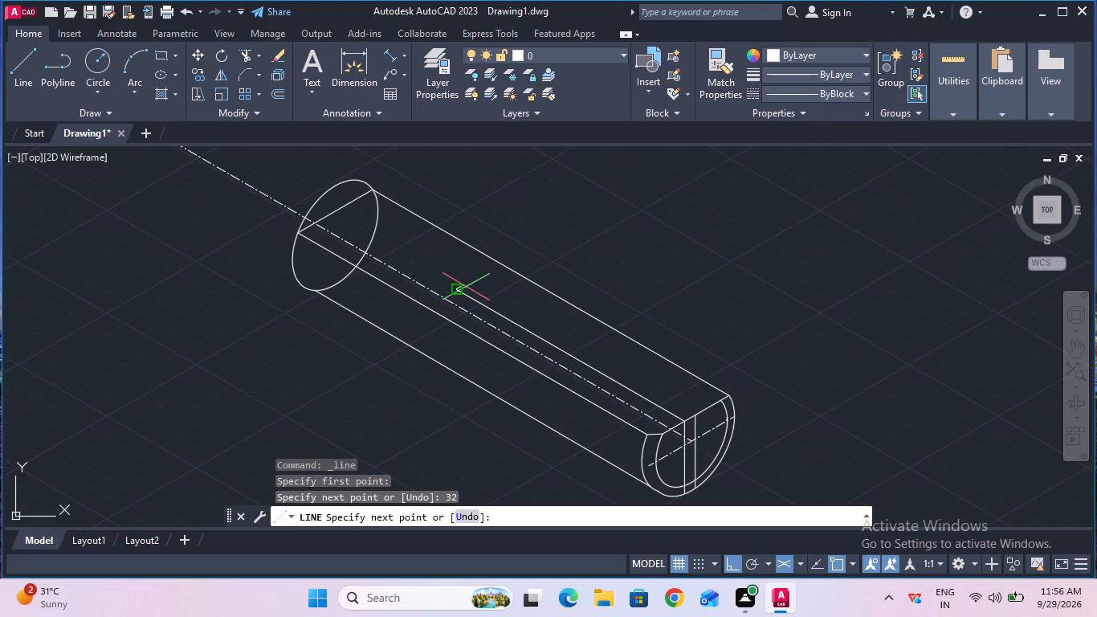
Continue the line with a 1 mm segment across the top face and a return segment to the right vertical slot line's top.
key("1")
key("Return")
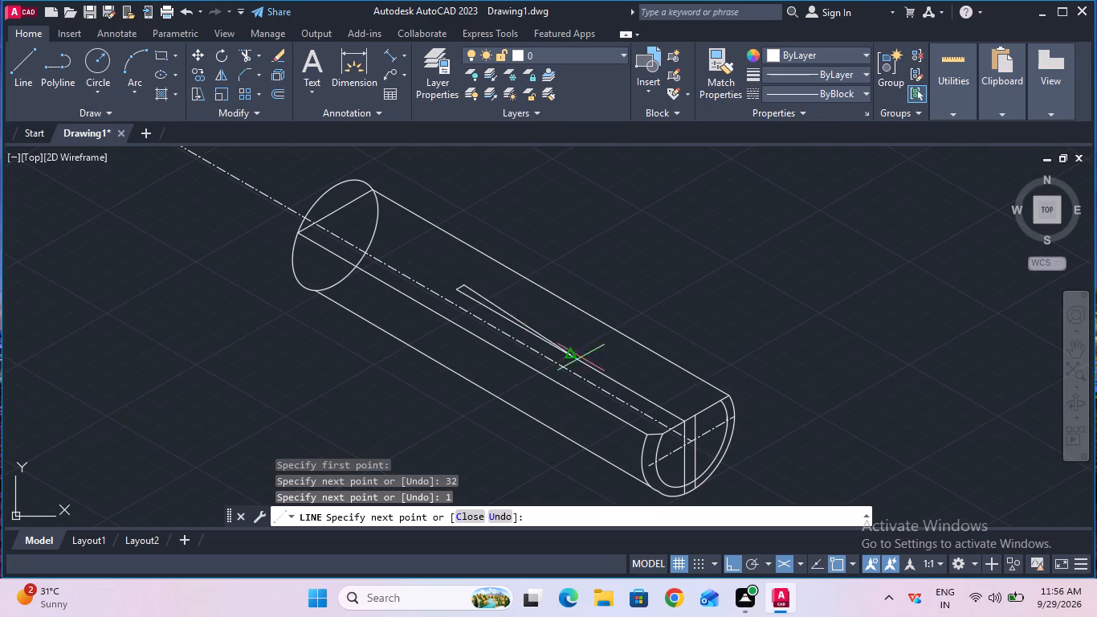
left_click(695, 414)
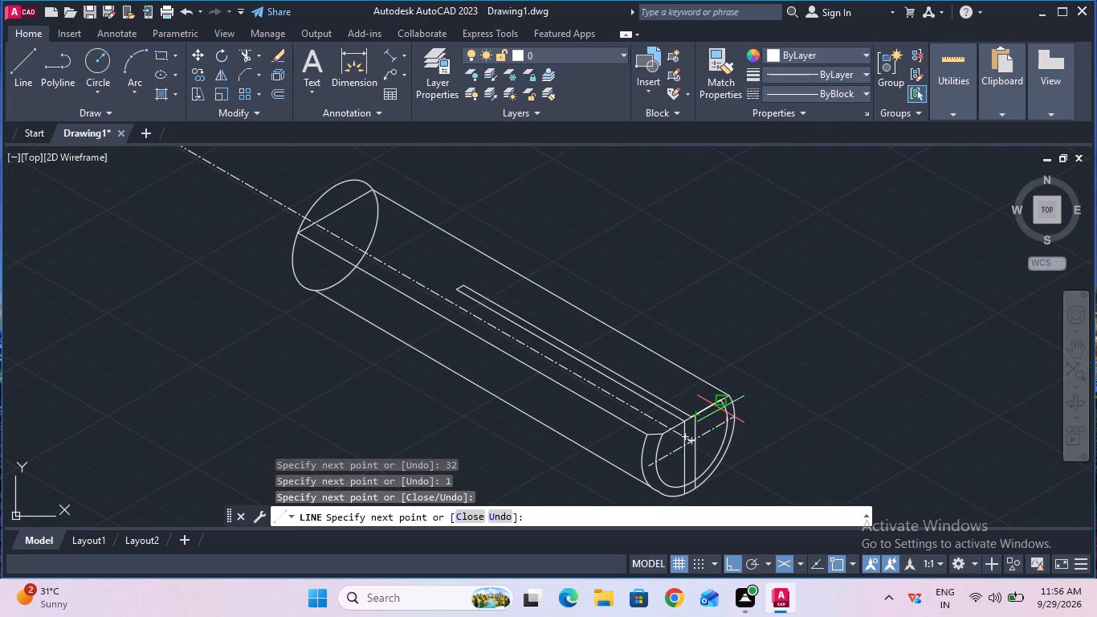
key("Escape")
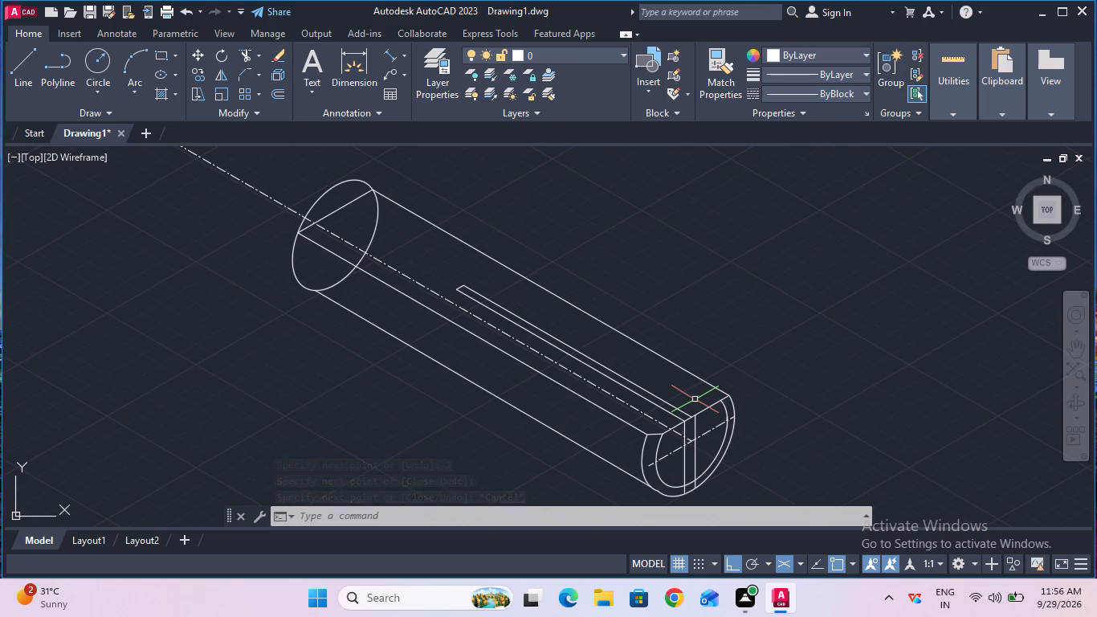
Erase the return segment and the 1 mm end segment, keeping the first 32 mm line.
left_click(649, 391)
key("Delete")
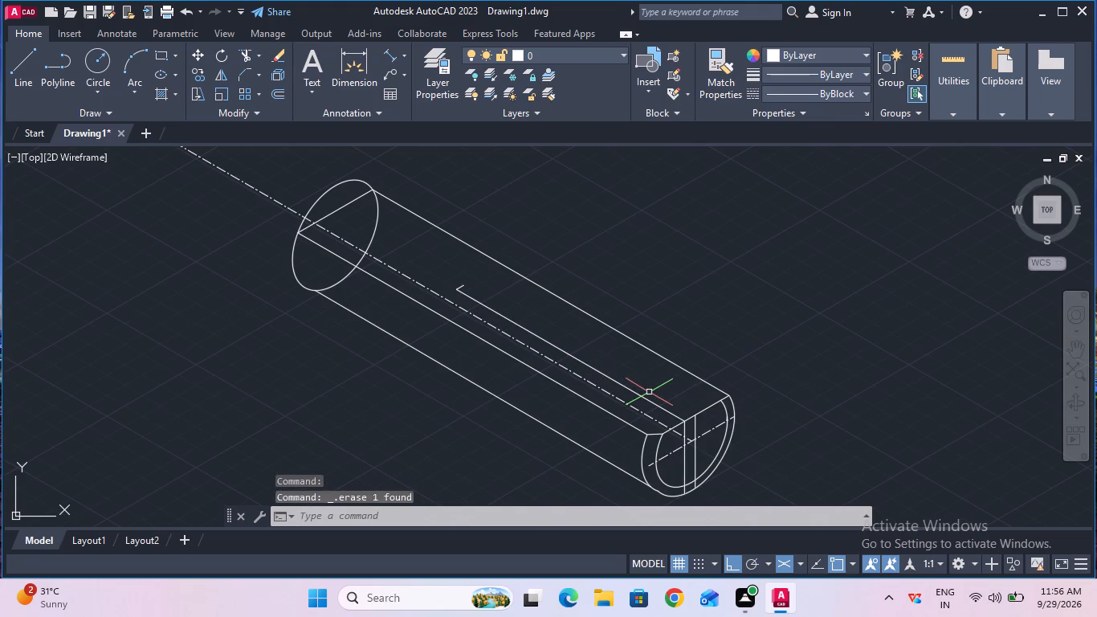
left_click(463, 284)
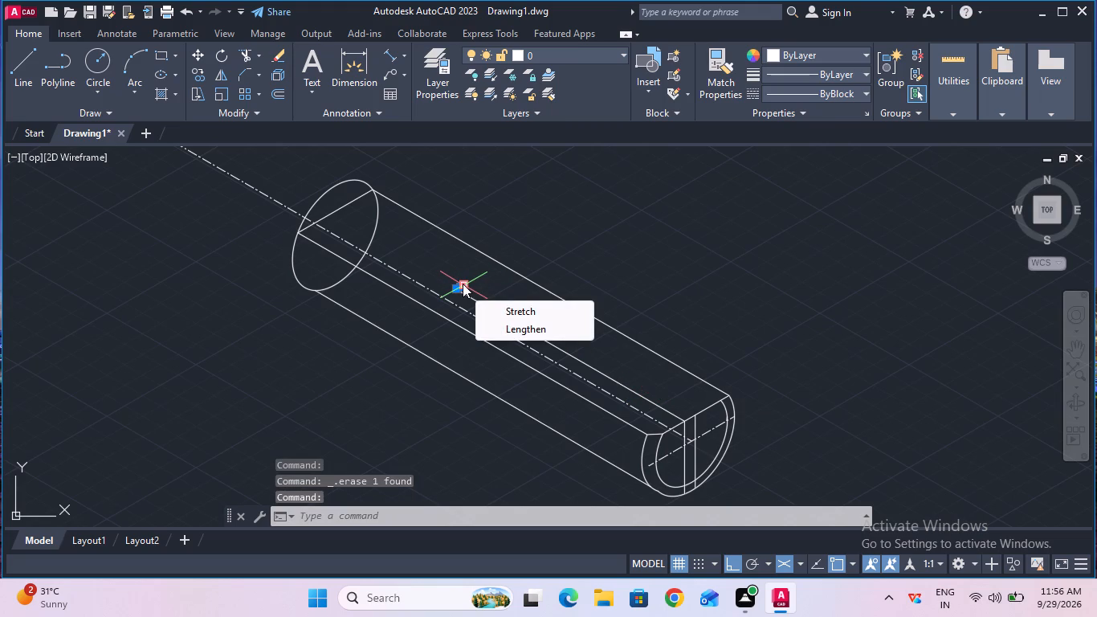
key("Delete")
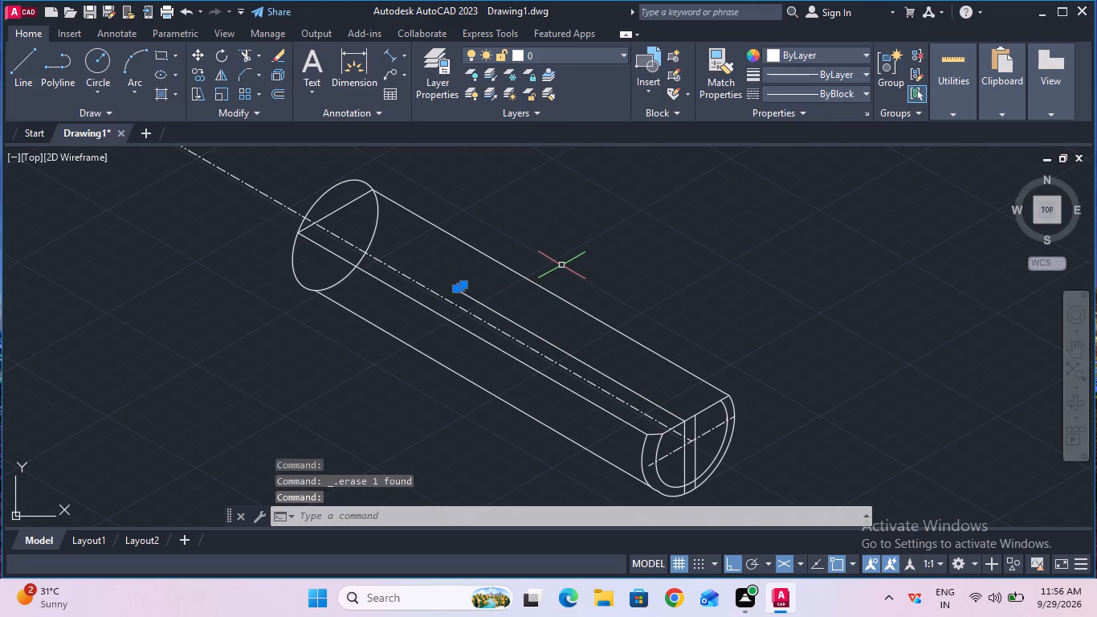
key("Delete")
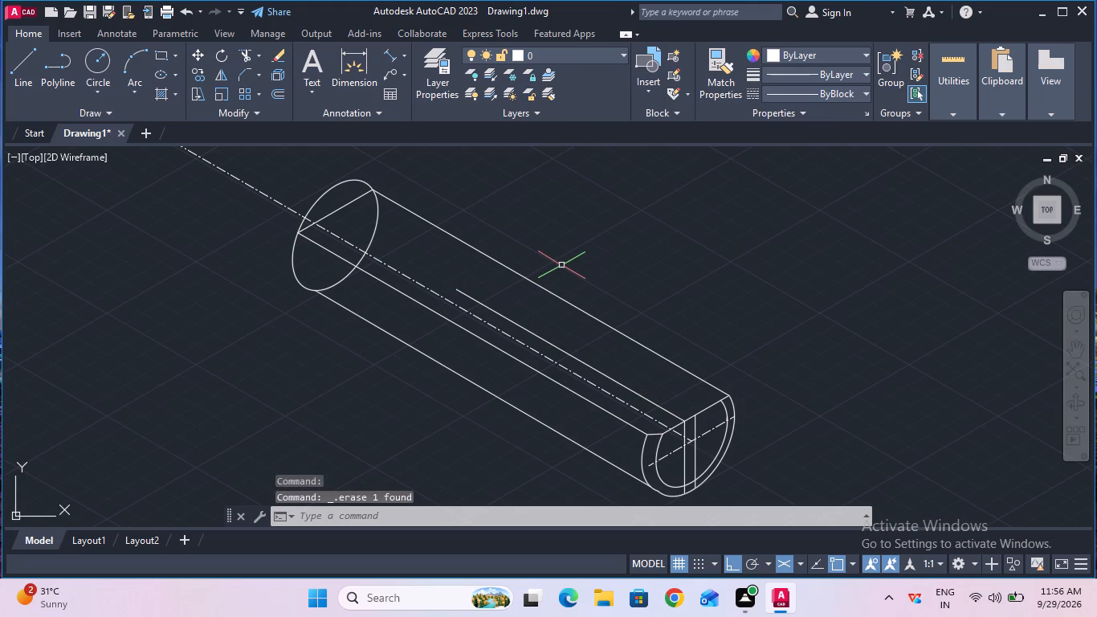
Draw a 2 mm line across the top face from the far end of the 32 mm line, toward the upper long edge.
left_click(15, 90)
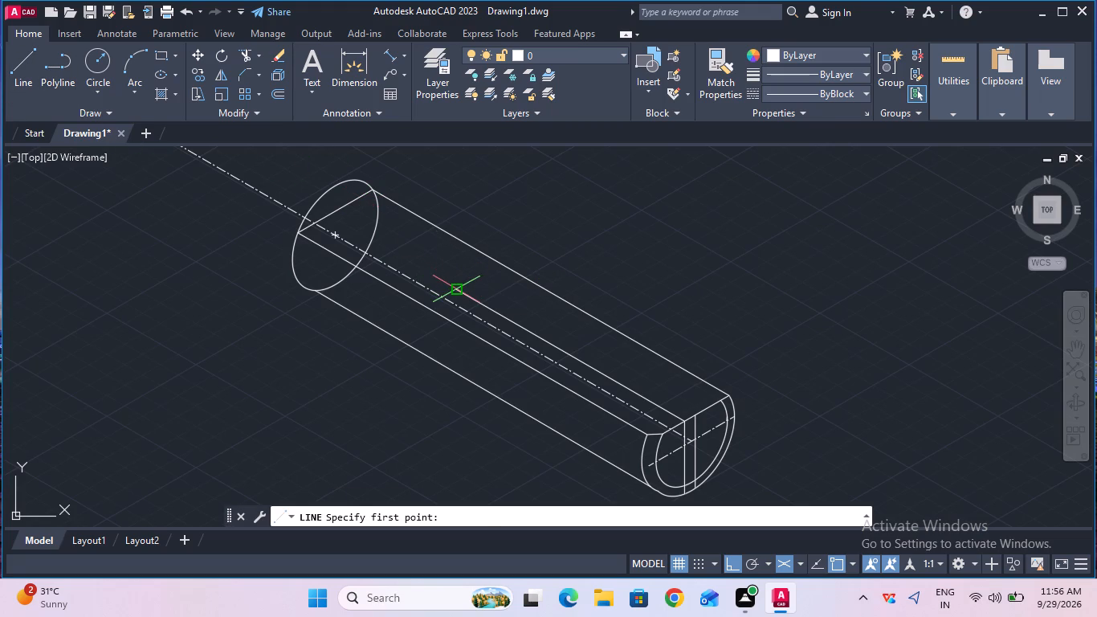
left_click(461, 286)
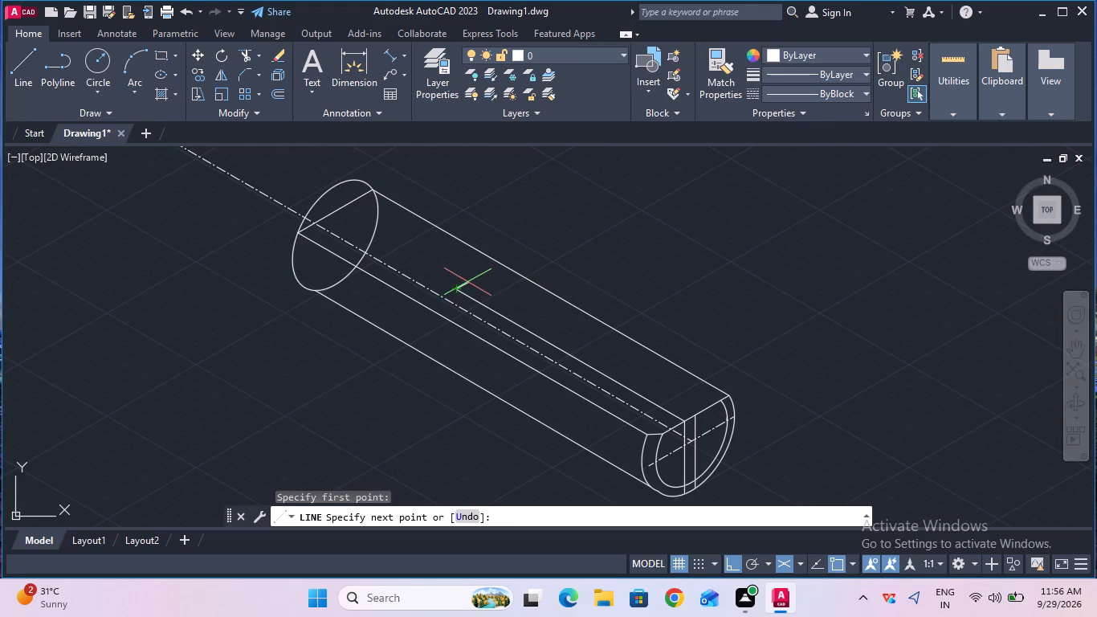
key("2")
key("Return")
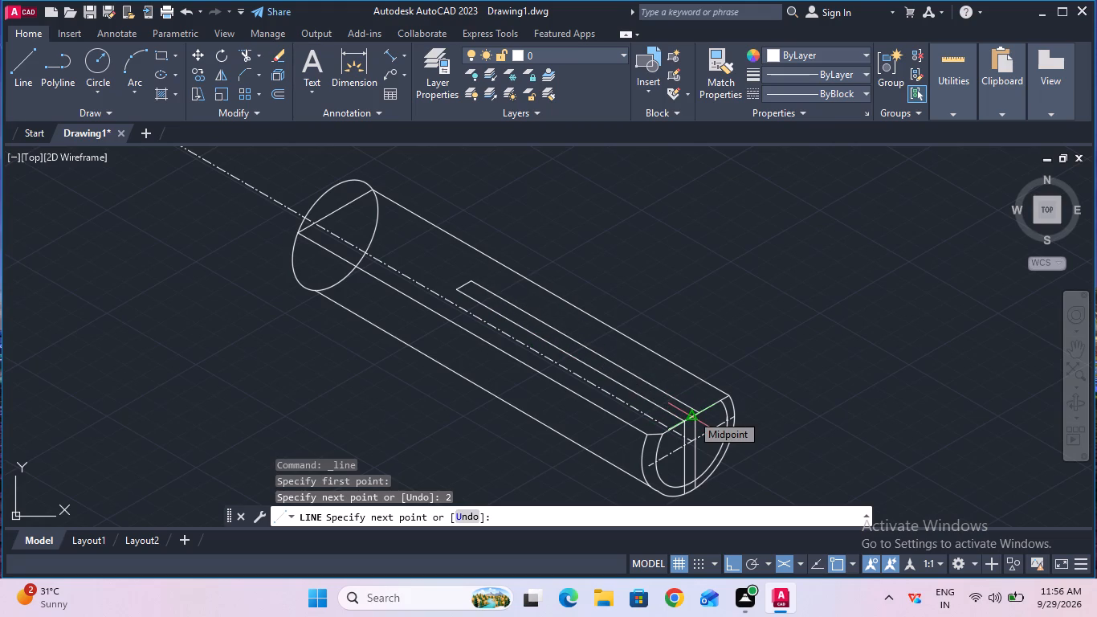
key("Escape")
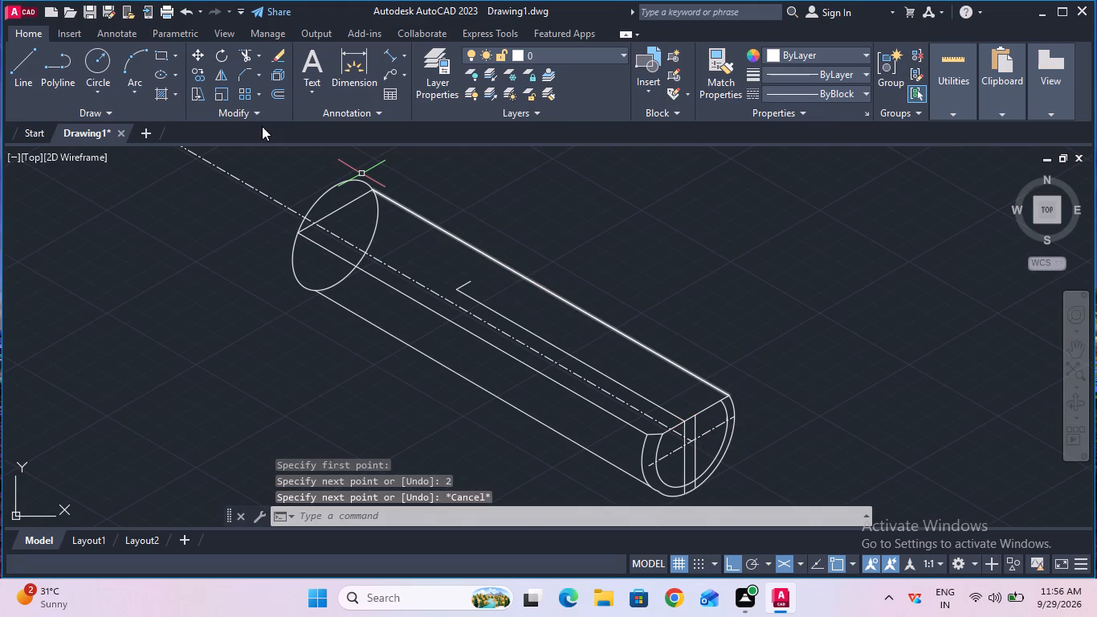
Draw a second 32 mm slot line at 150° from the top of the front end's right vertical slot line, parallel to the first.
left_click(27, 69)
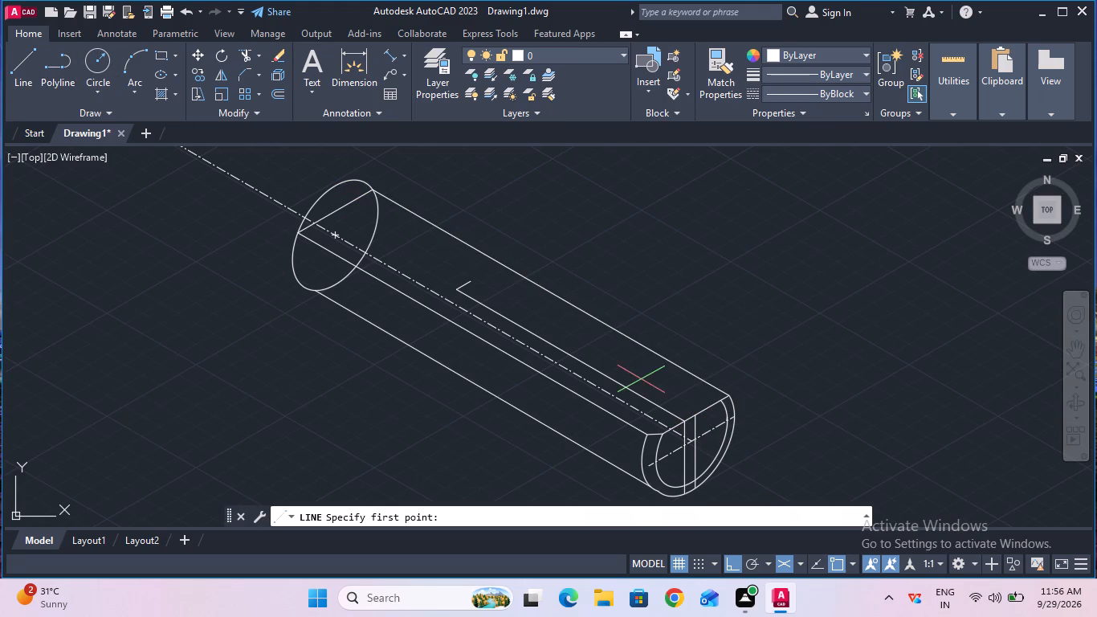
left_click(694, 411)
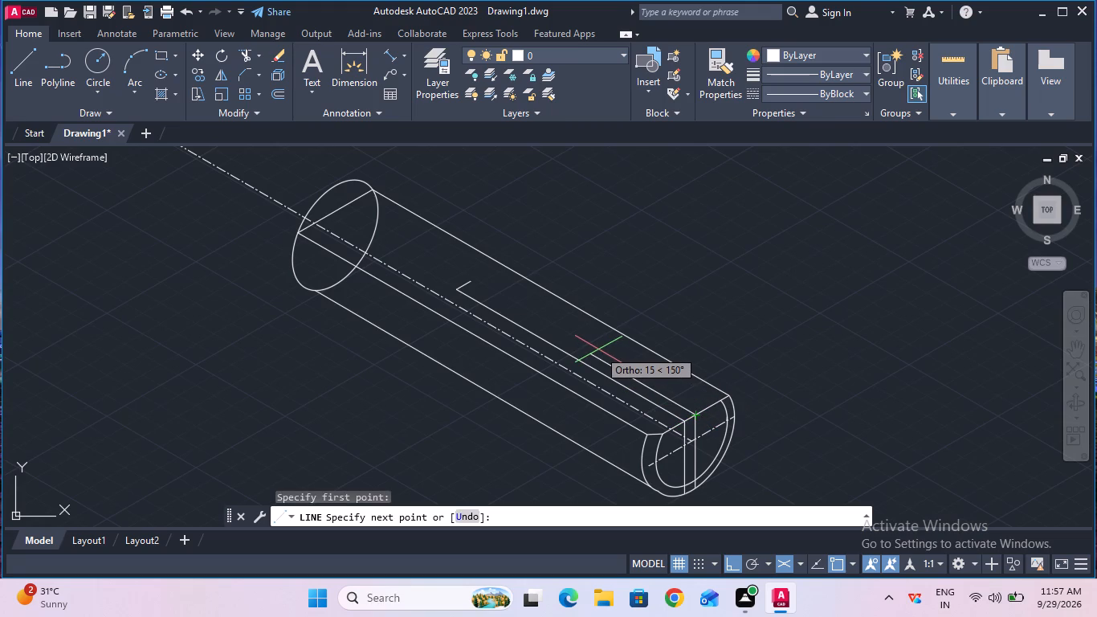
type("32")
key("Return")
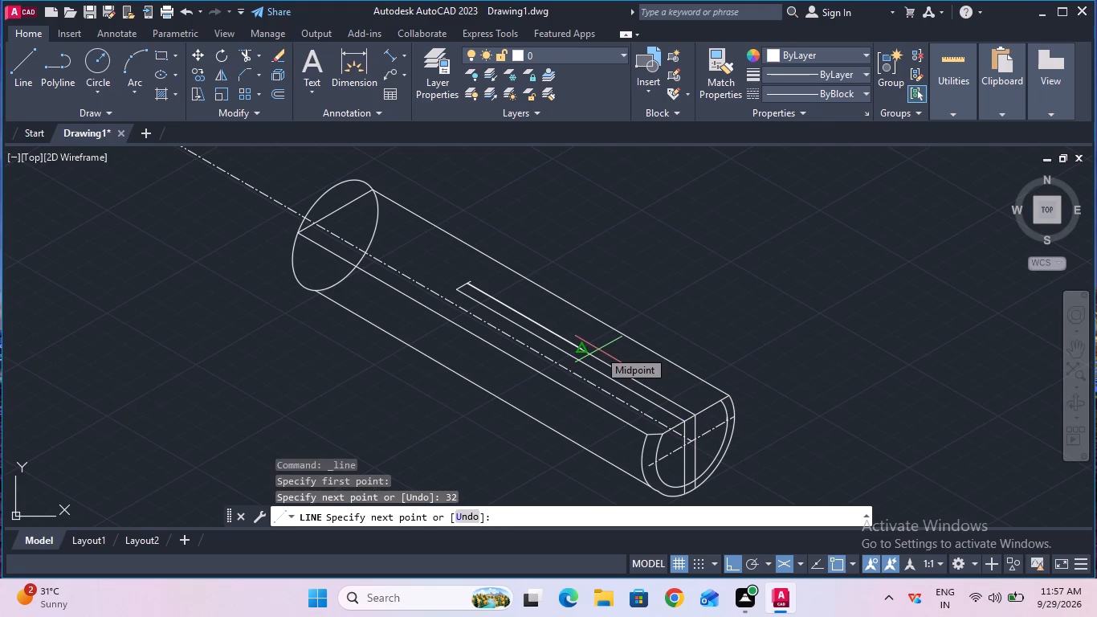
key("Escape")
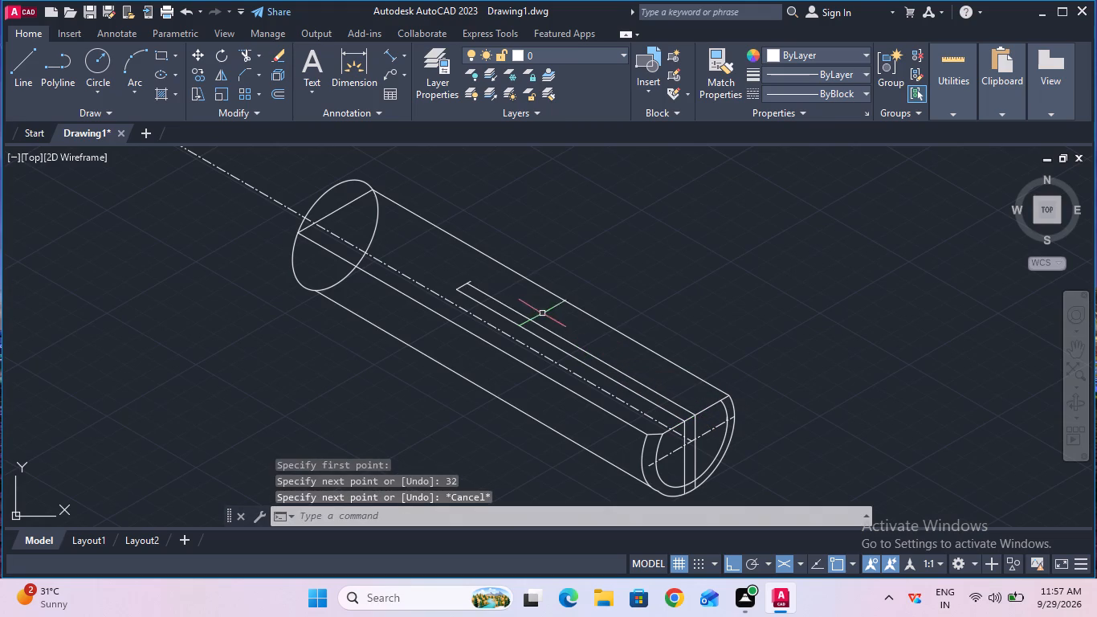
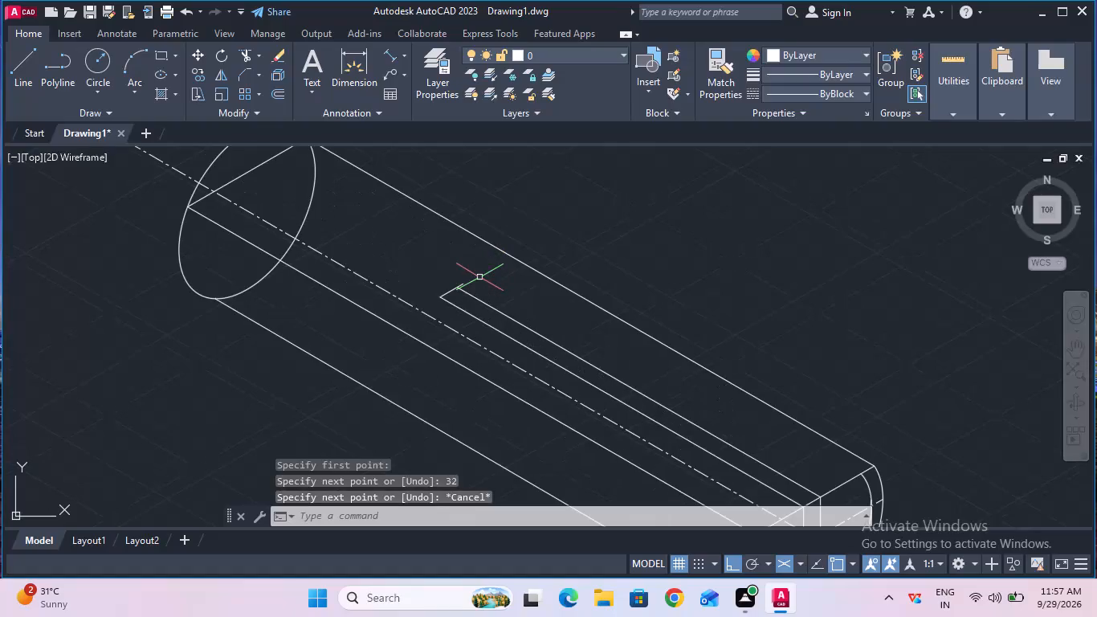
Trim the short cross line's overhang beyond the second 32 mm slot line at the slot's closed end.
left_click(246, 55)
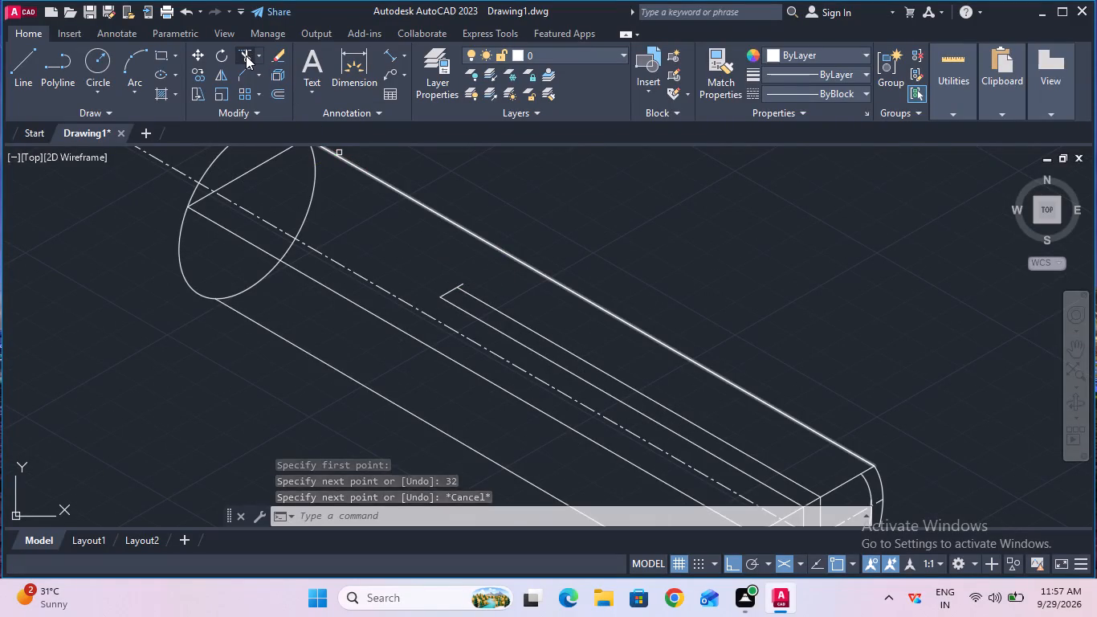
left_click(463, 282)
key("Escape")
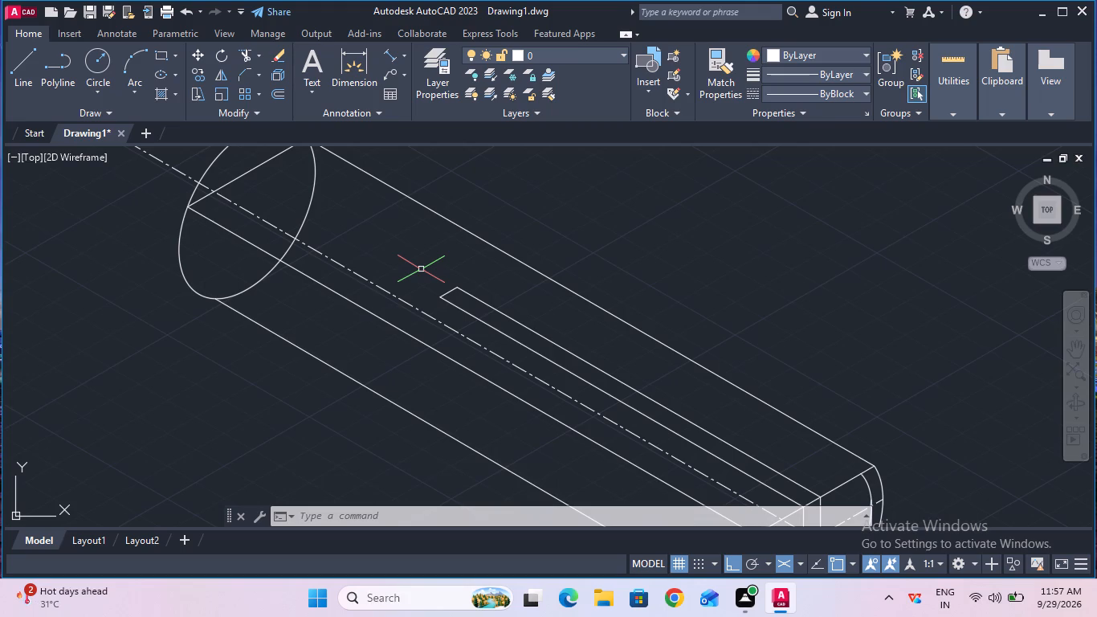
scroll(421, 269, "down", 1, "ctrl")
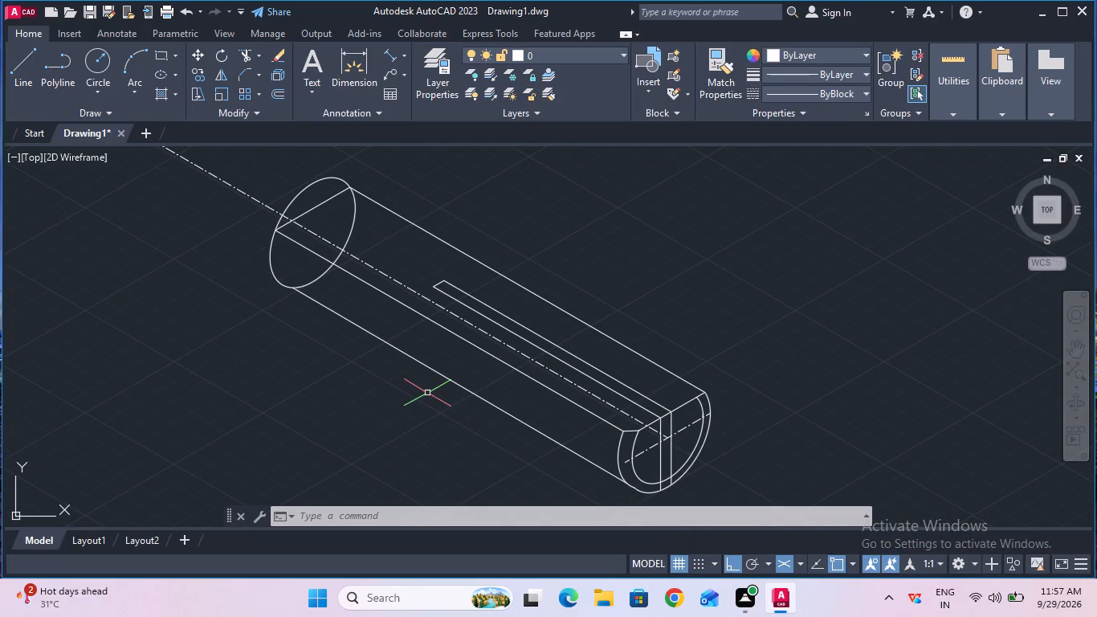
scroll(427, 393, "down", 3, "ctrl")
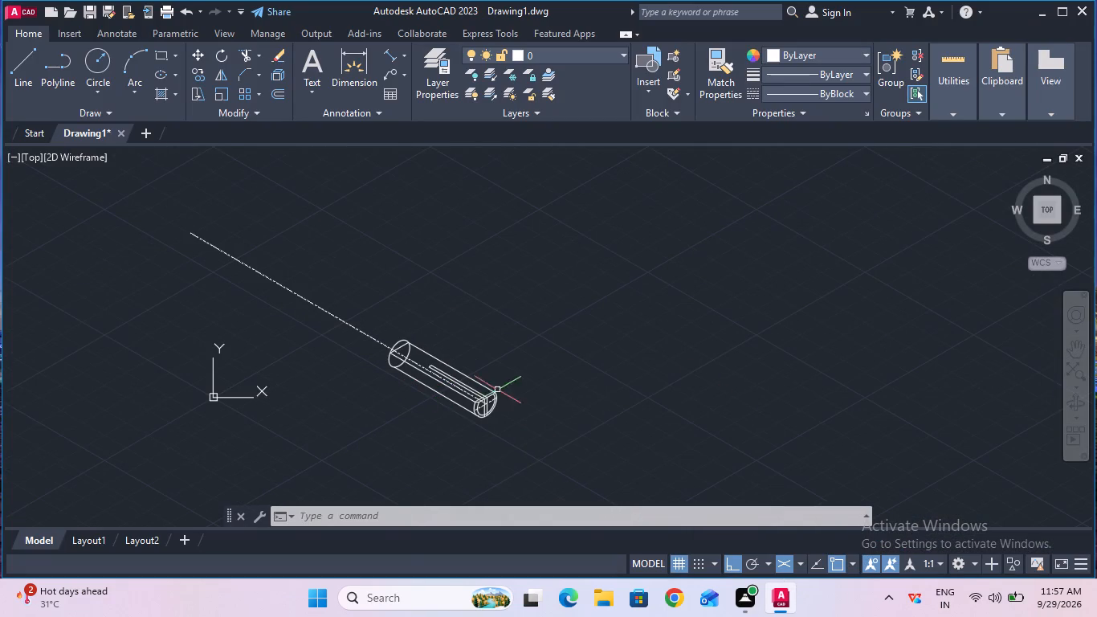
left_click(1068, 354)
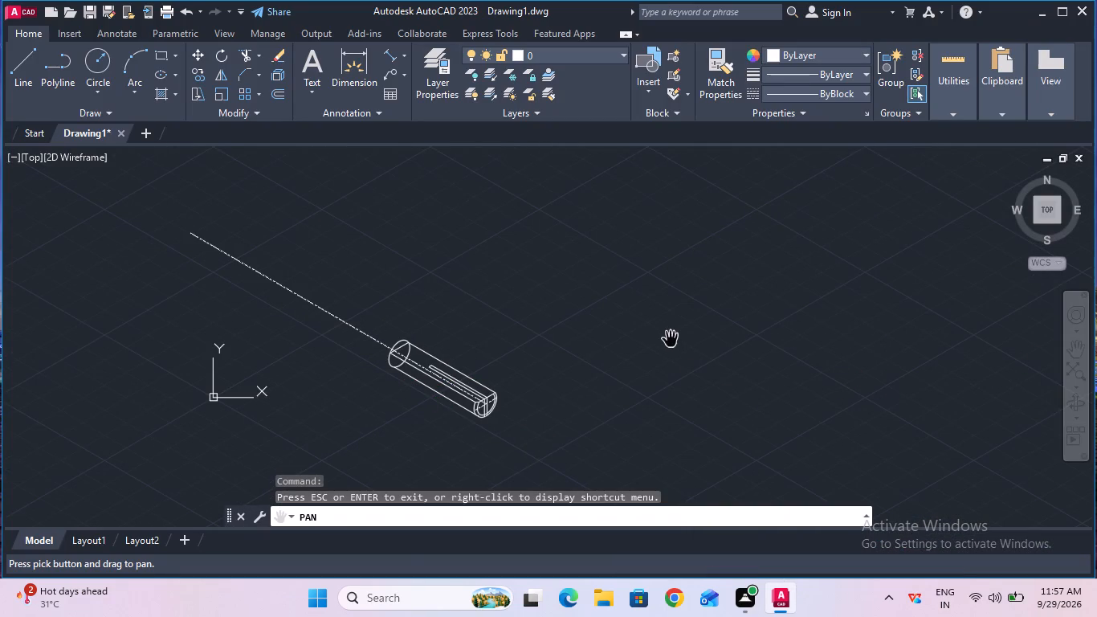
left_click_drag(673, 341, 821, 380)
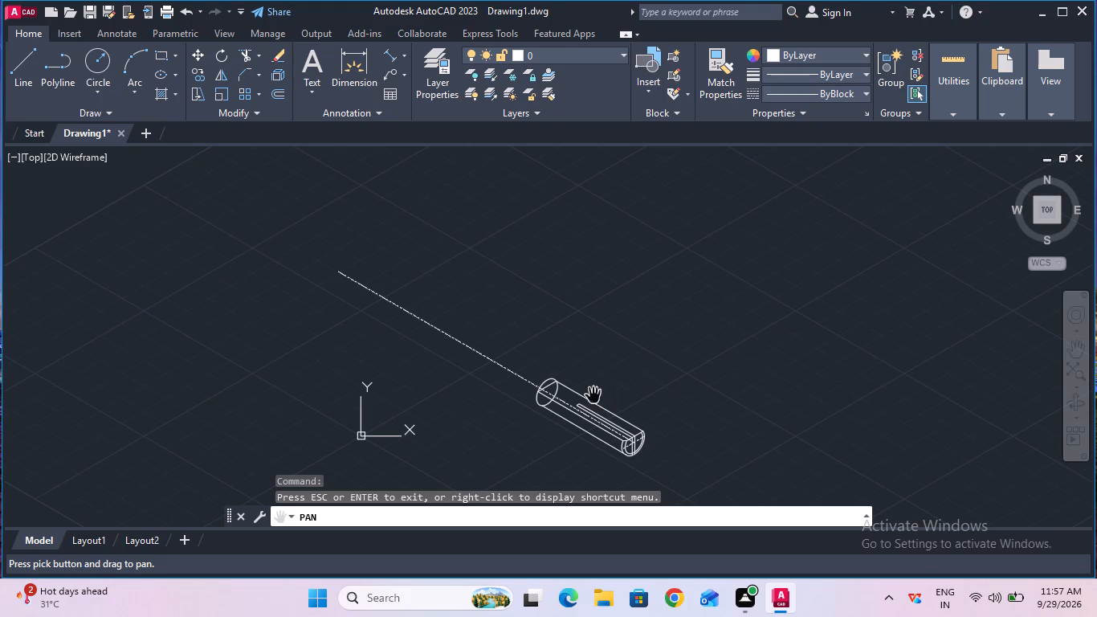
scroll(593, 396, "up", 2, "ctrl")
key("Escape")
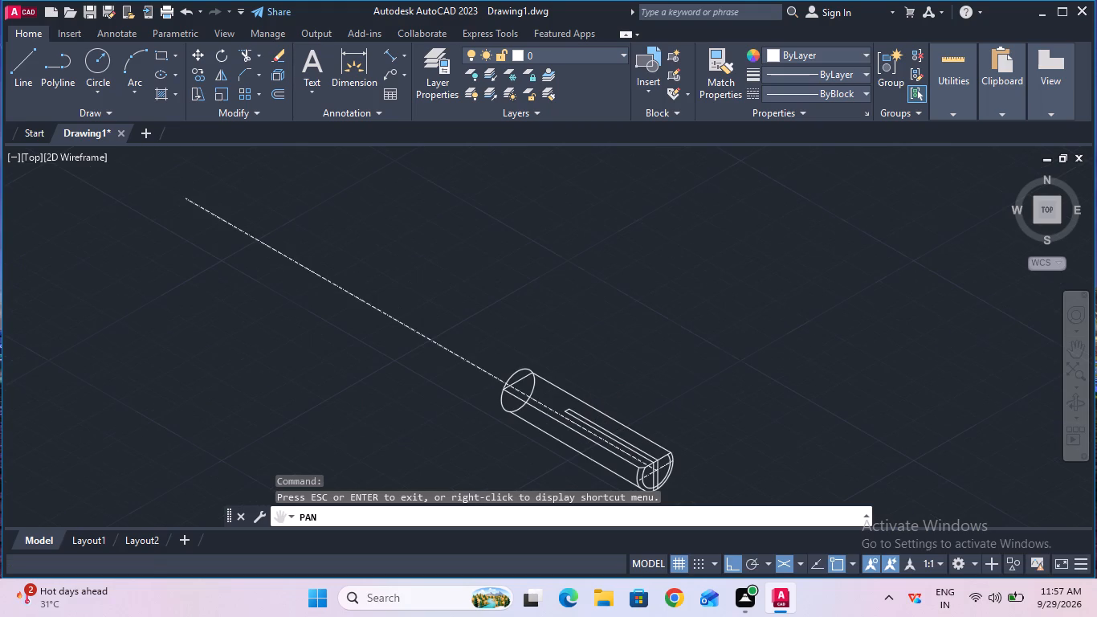
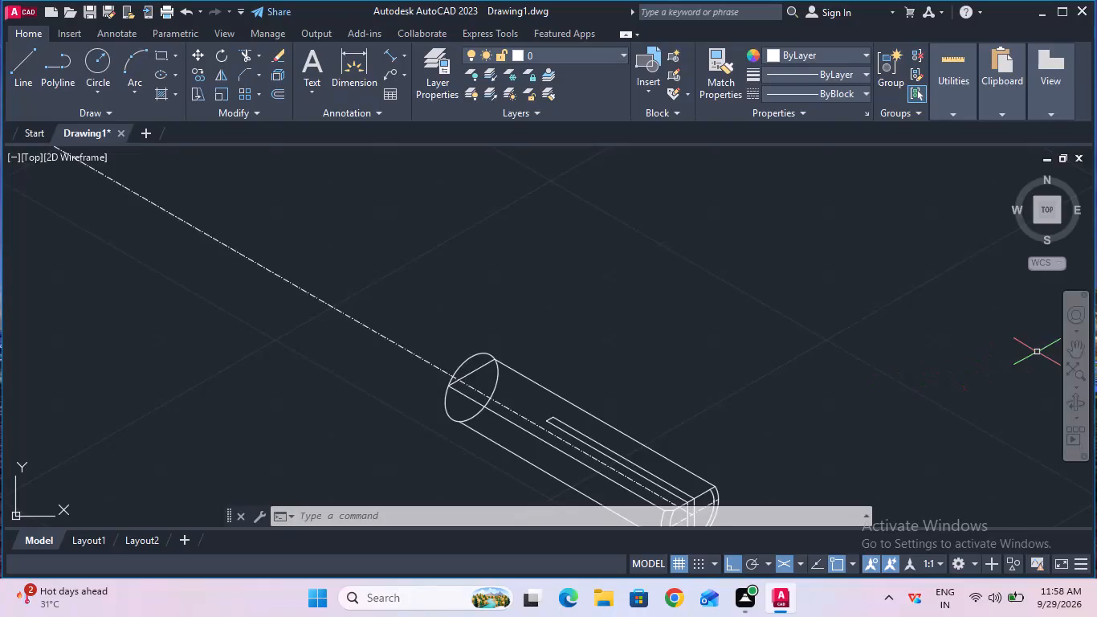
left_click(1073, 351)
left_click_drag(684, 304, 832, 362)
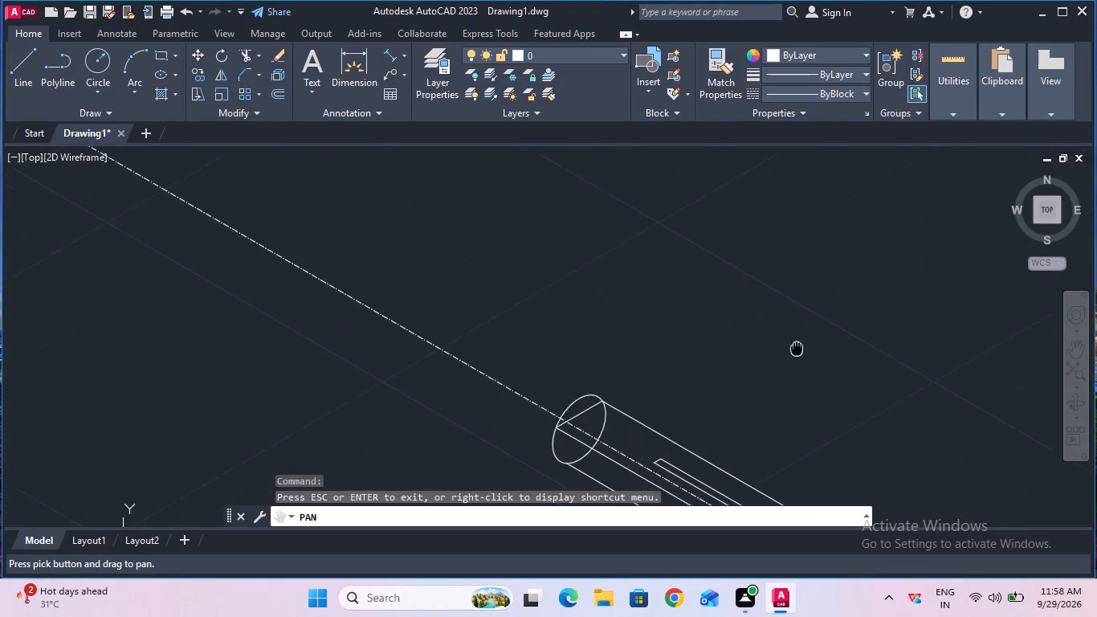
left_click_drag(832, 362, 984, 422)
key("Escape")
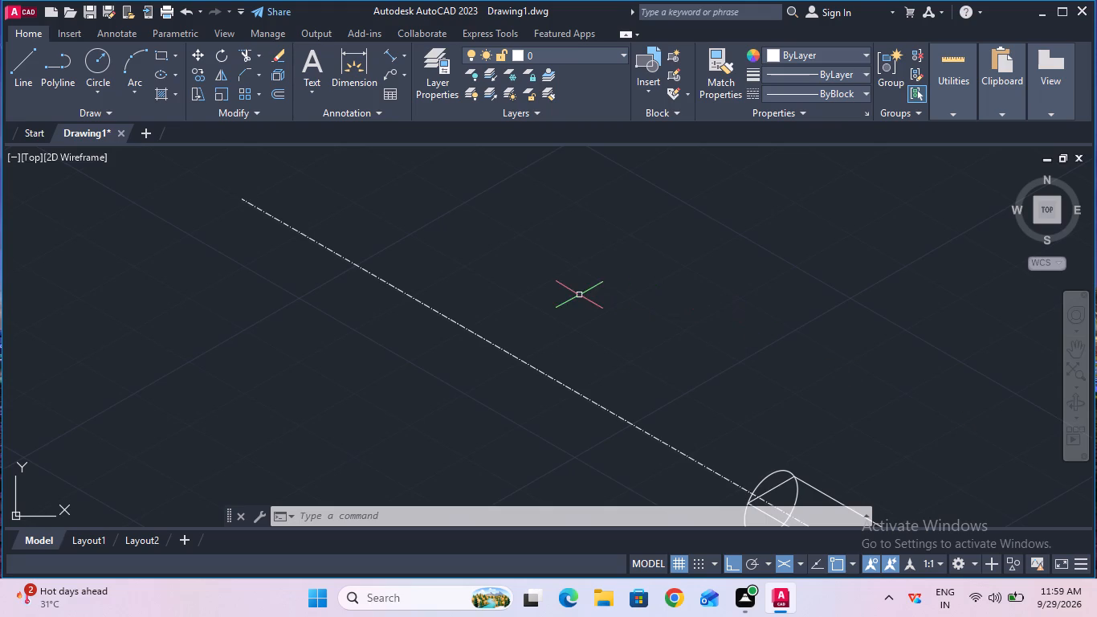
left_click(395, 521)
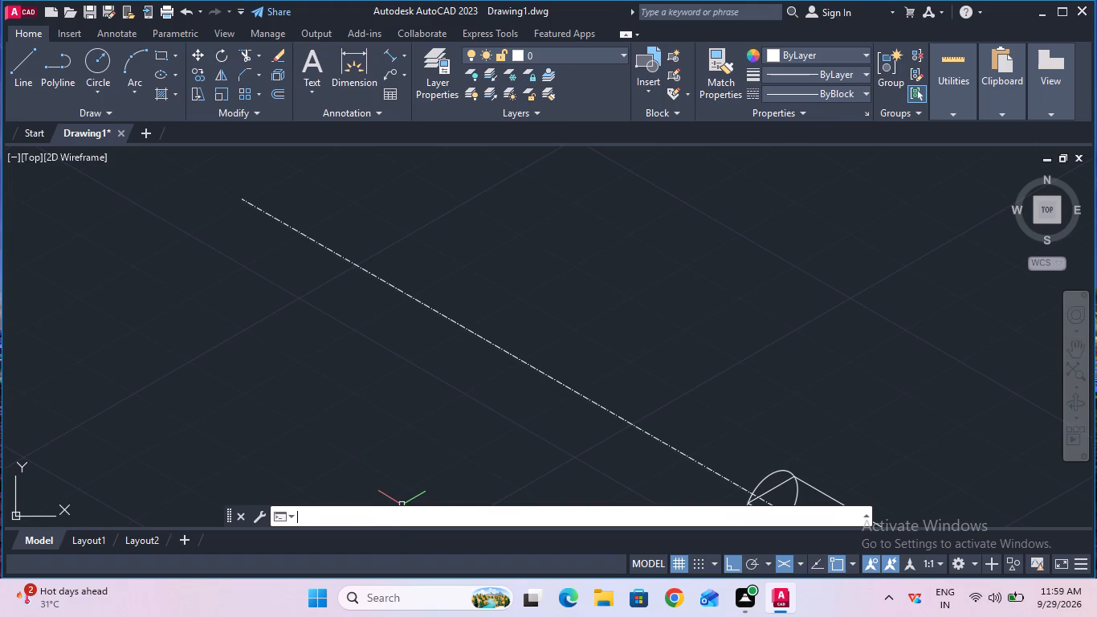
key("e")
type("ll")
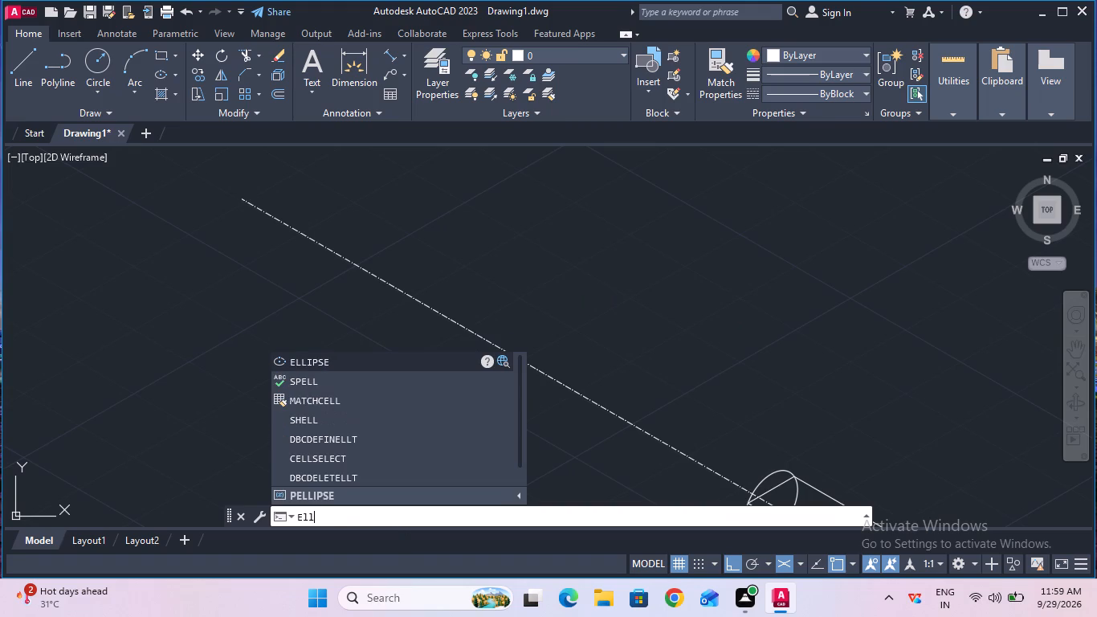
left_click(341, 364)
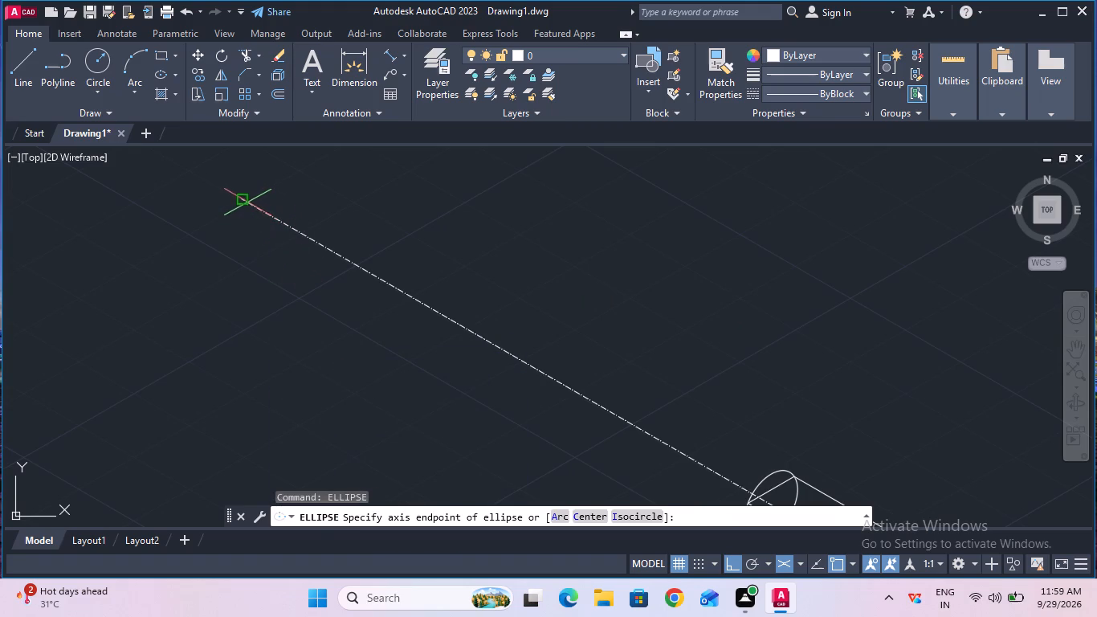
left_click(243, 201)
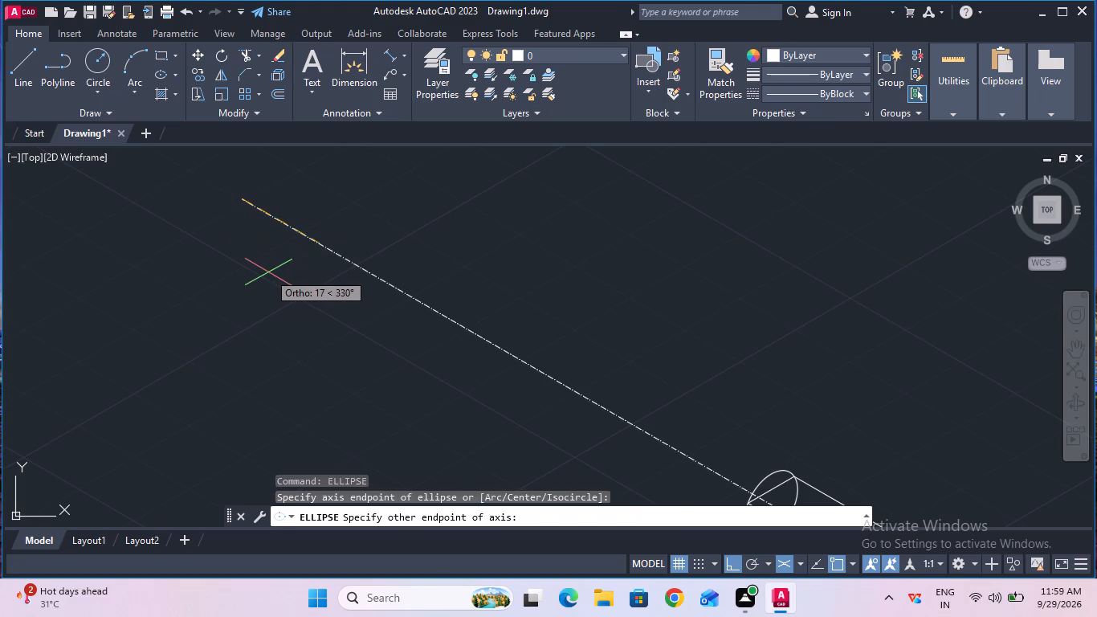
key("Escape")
Draw an isocircle of radius 13 mm in the right isoplane, centered on the free far end of the center line.
type("ell")
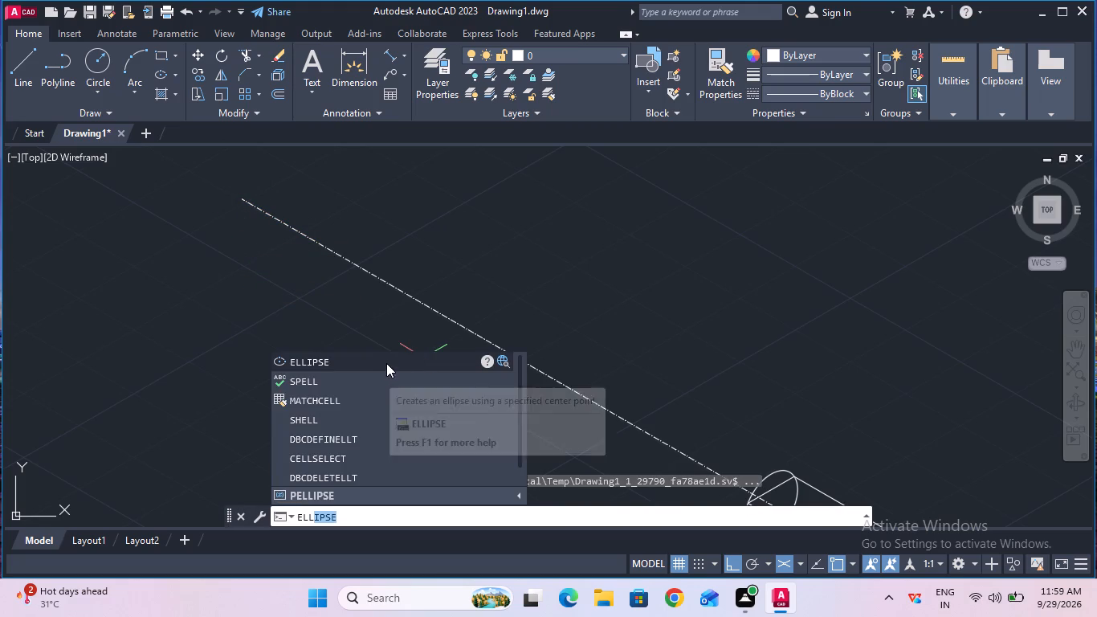
left_click(386, 362)
left_click(654, 517)
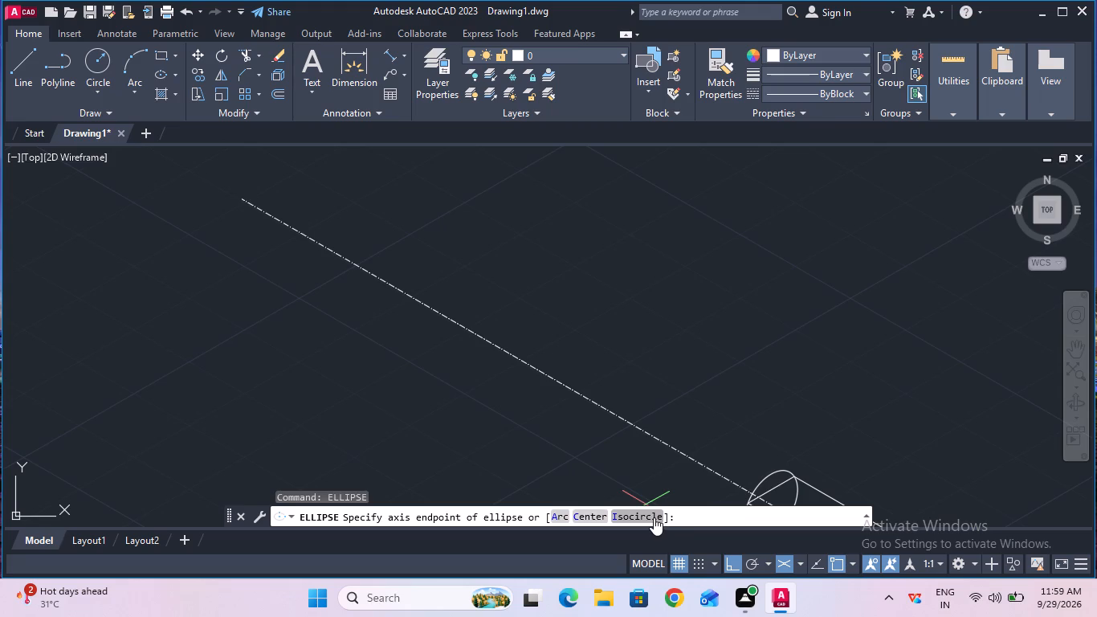
left_click(241, 194)
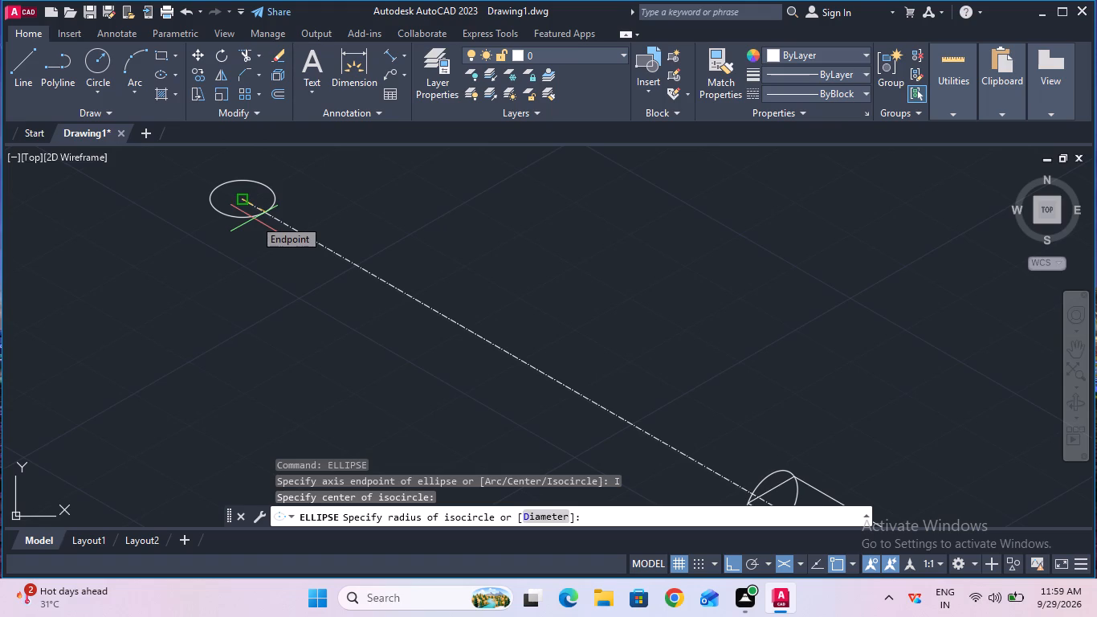
key("F5")
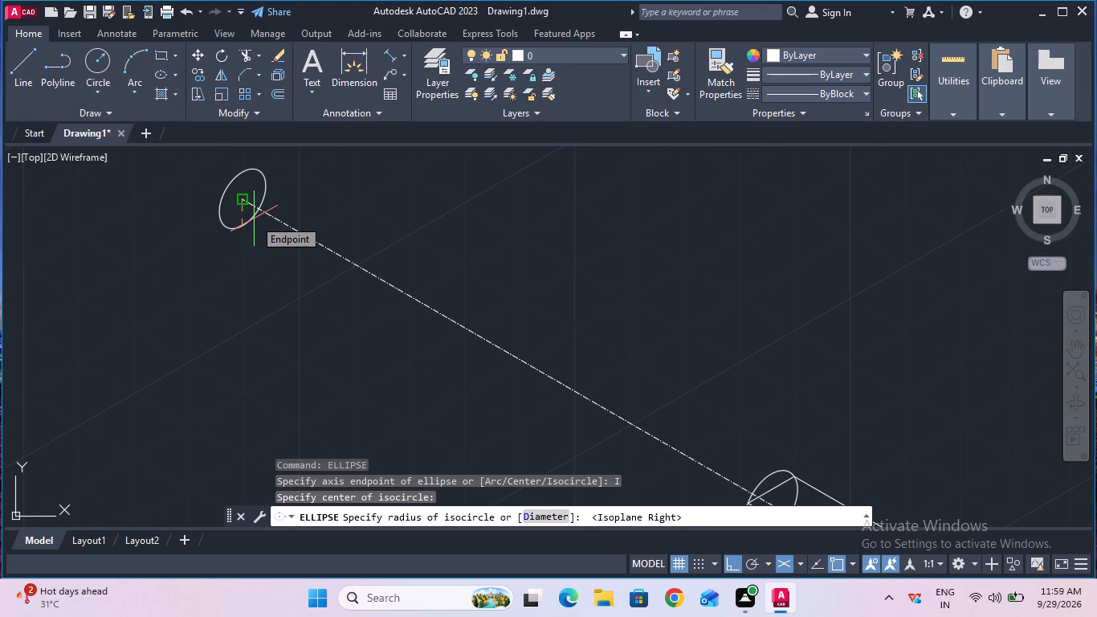
type("13")
key("Return")
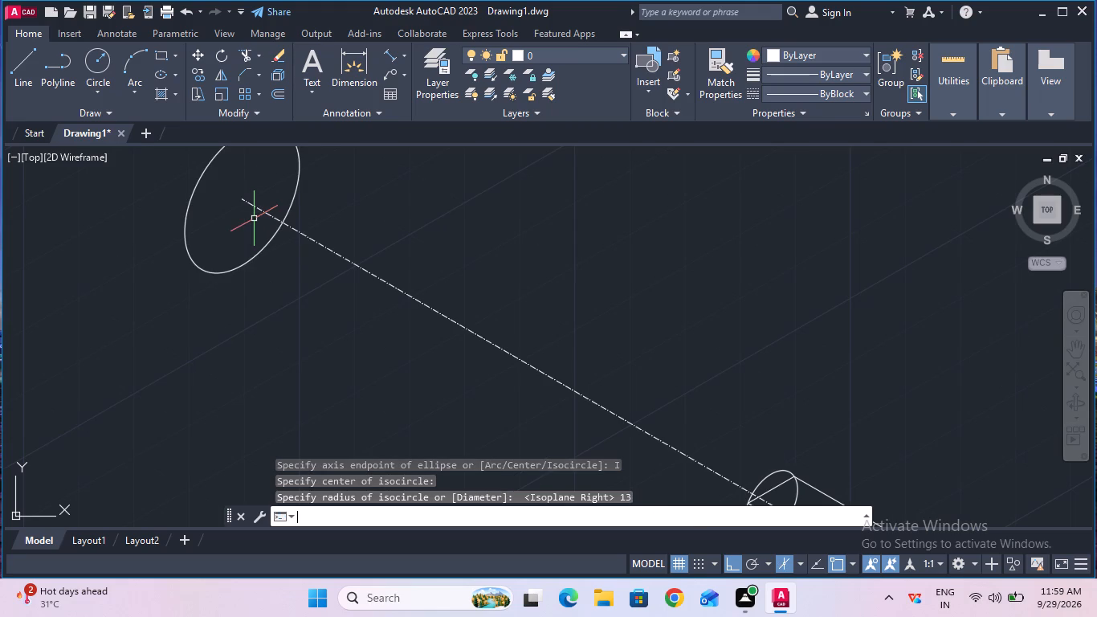
Set the current linetype to CENTER and draw a 13 mm line at 210° from the new isocircle's center to its edge.
scroll(254, 219, "down", 2, "ctrl")
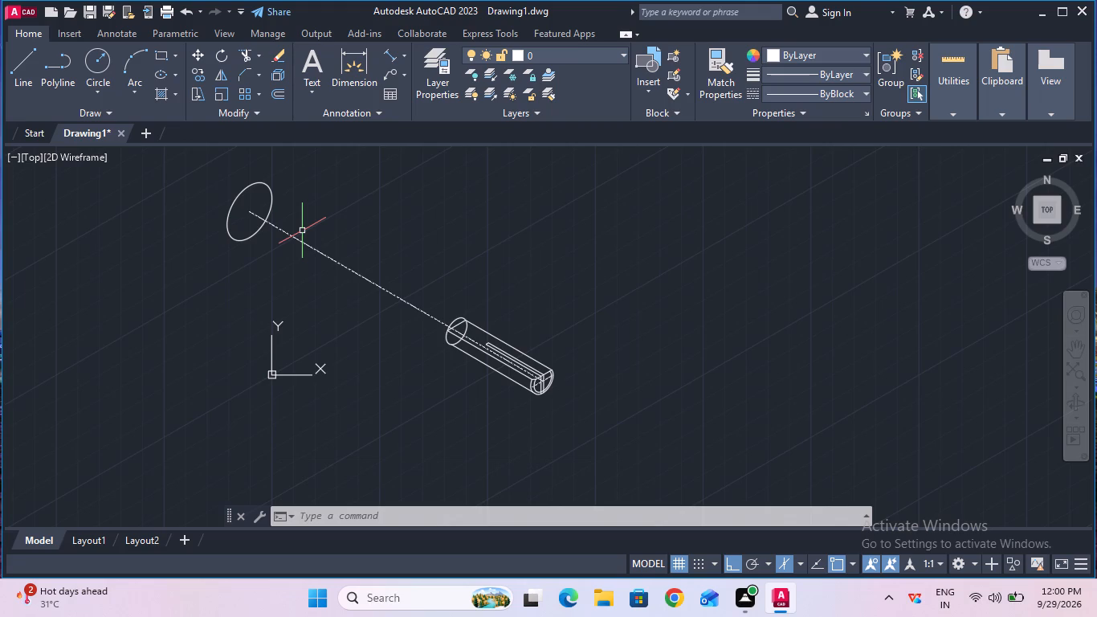
scroll(222, 220, "up", 3, "ctrl")
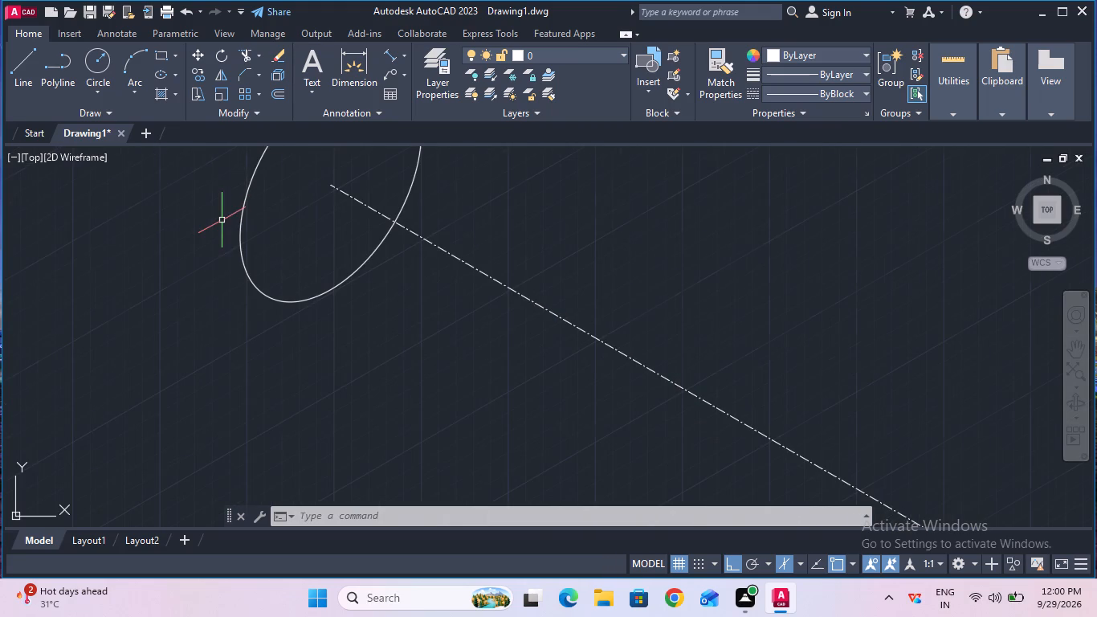
left_click(820, 89)
left_click(826, 145)
left_click(31, 91)
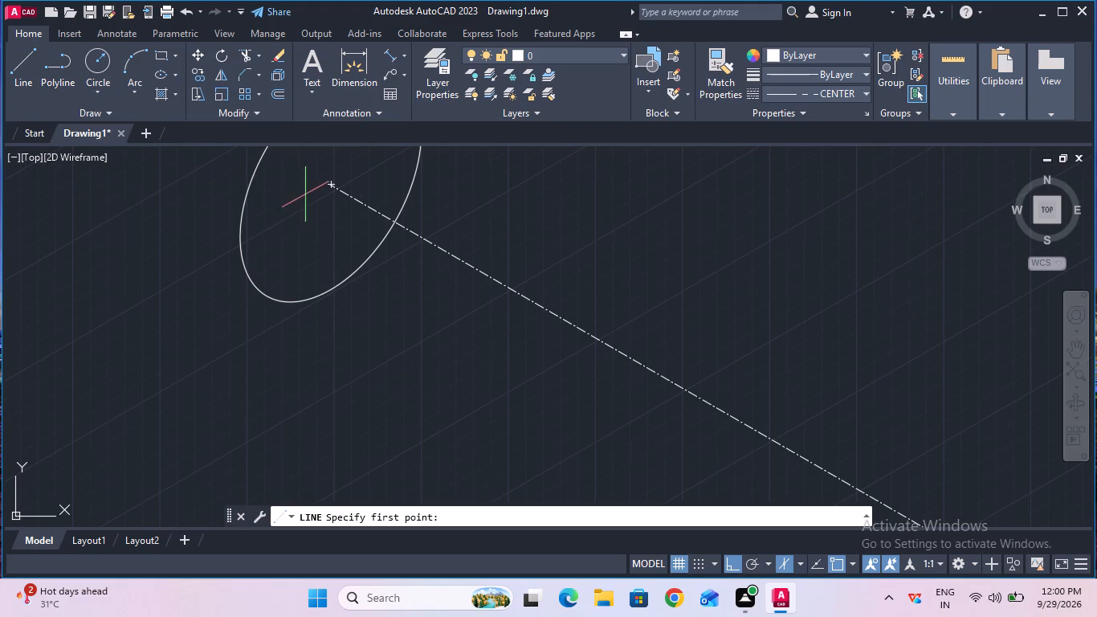
left_click(330, 187)
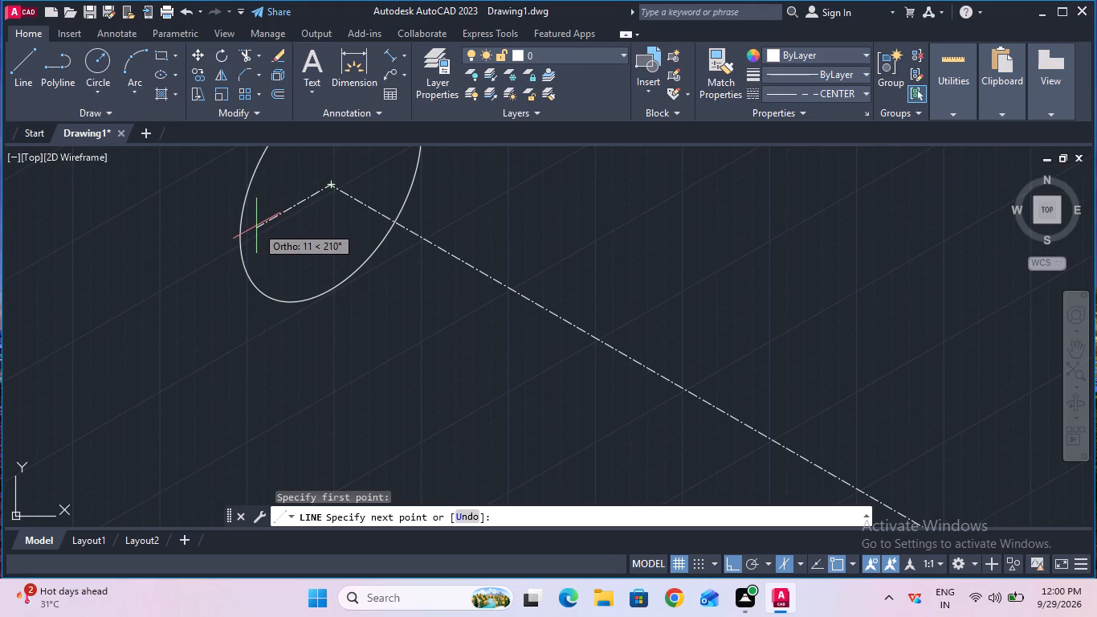
type("13")
key("Return")
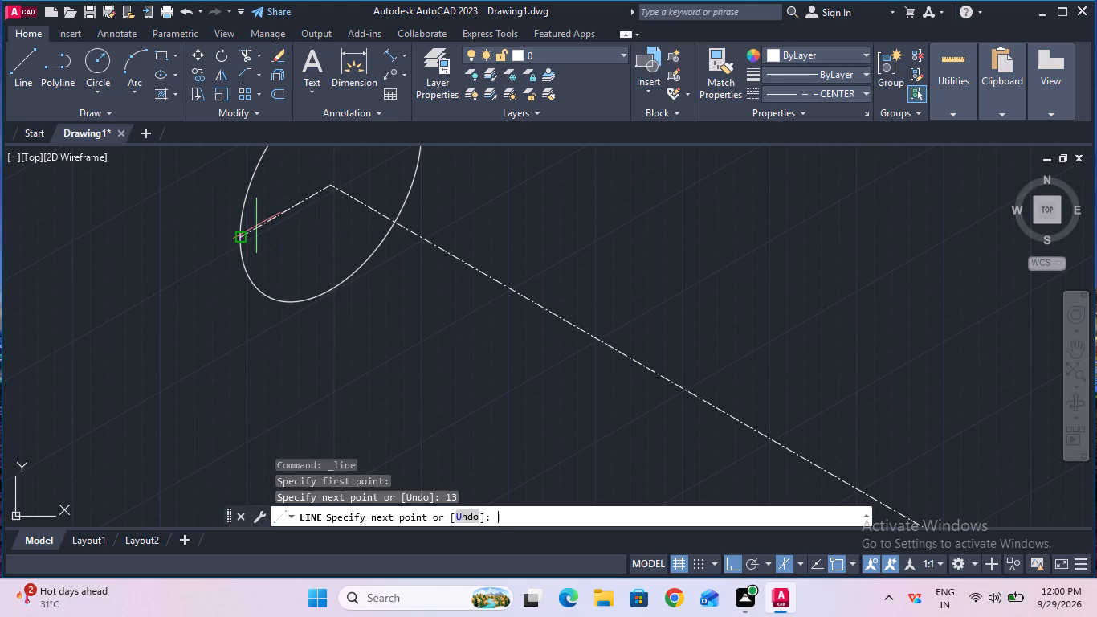
key("Escape")
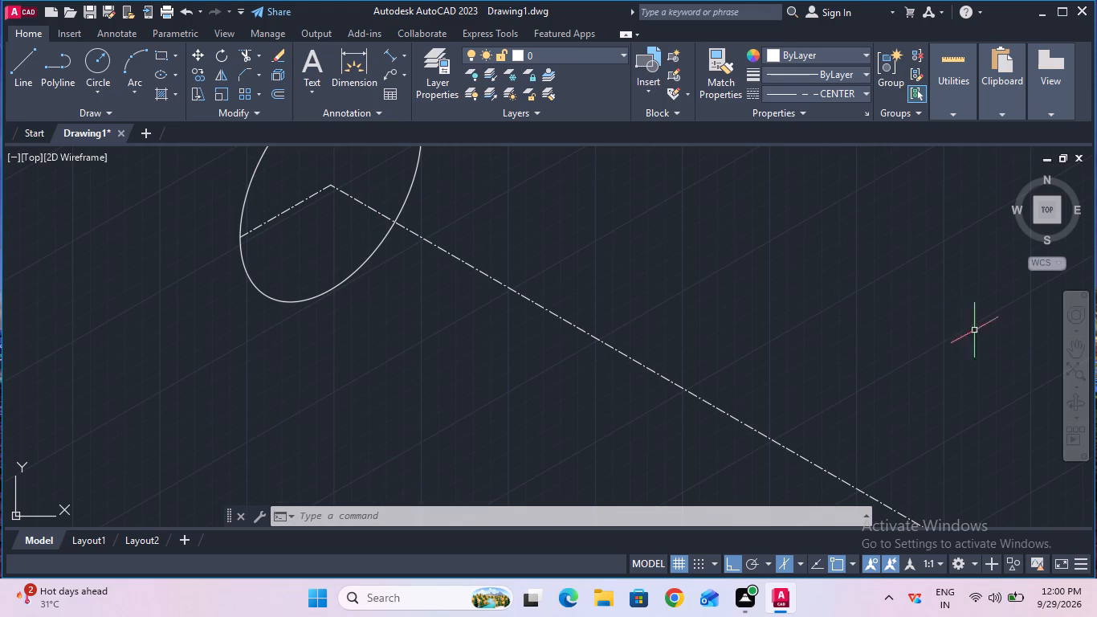
Draw a second 13 mm line from the isocircle's center to the opposite edge at 30°, completing the diameter.
left_click(1083, 351)
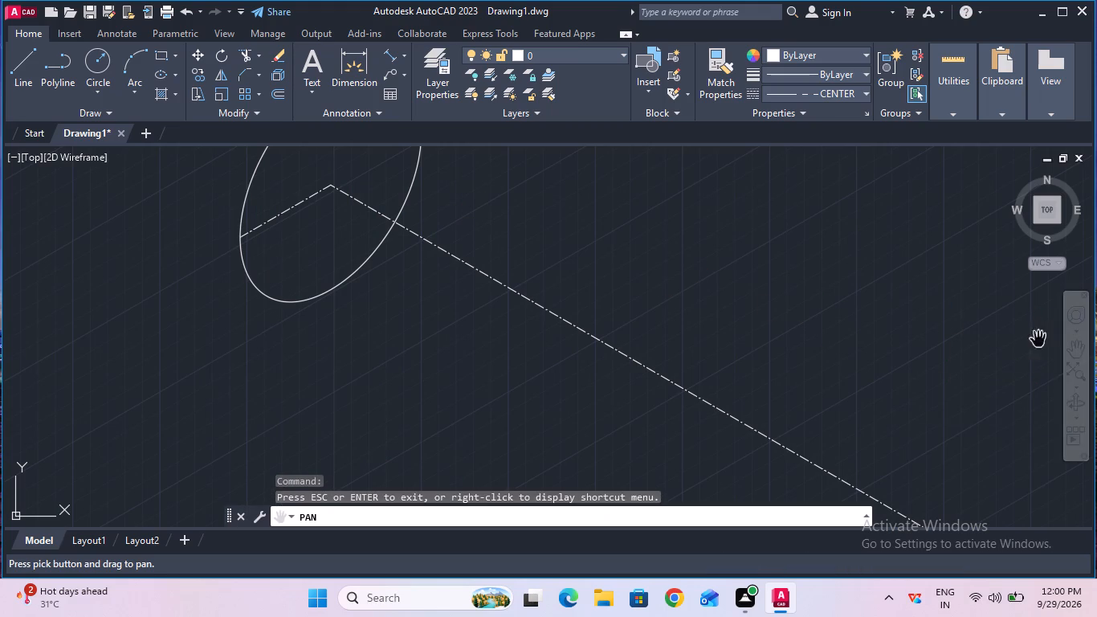
left_click_drag(571, 308, 661, 430)
key("Escape")
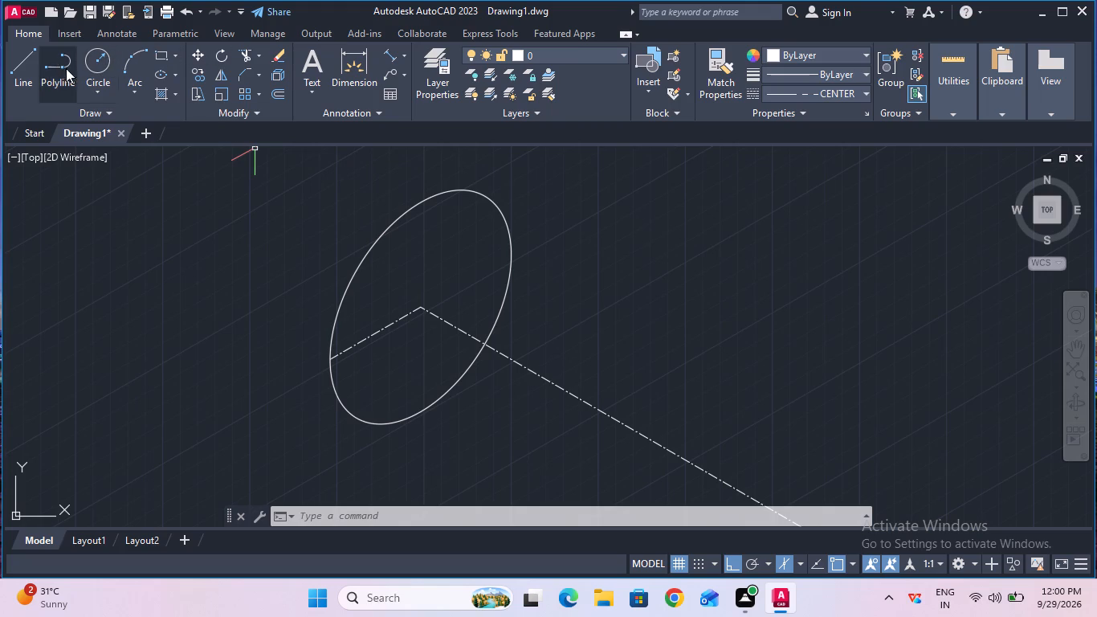
left_click(37, 78)
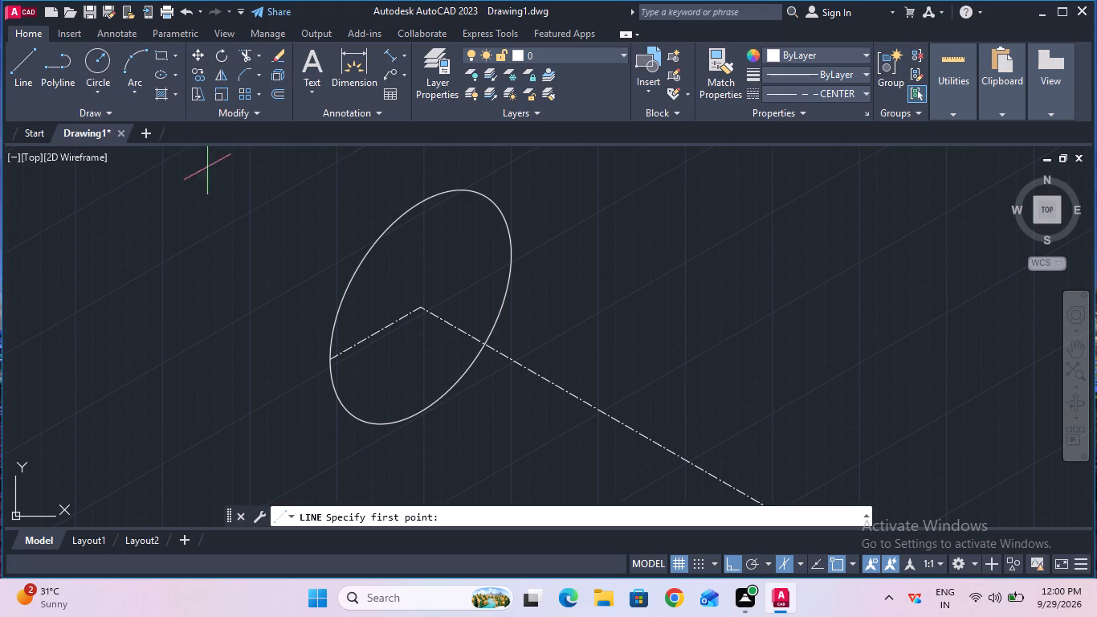
left_click(420, 310)
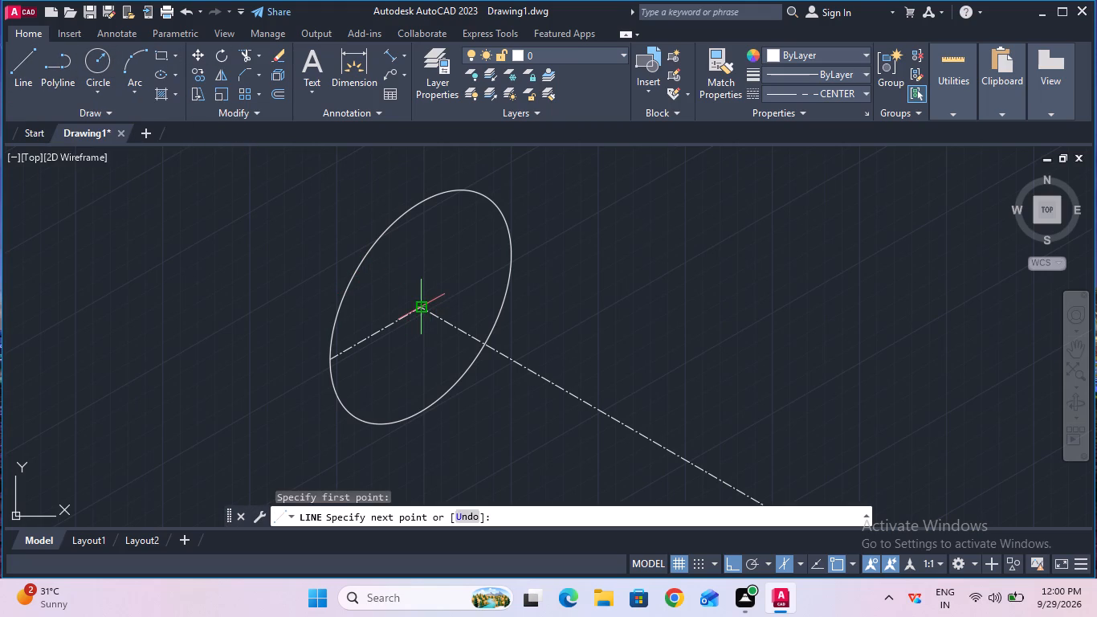
type("13")
key("Return")
key("Escape")
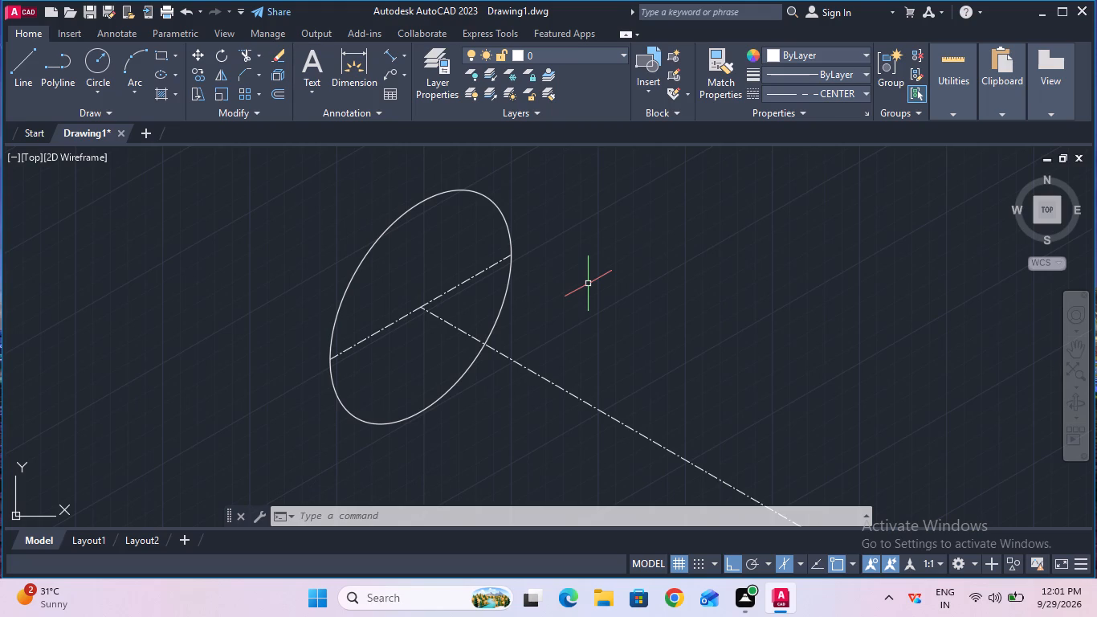
Trim away the upper half of the 13 mm radius isocircle above its diameter lines.
left_click(251, 58)
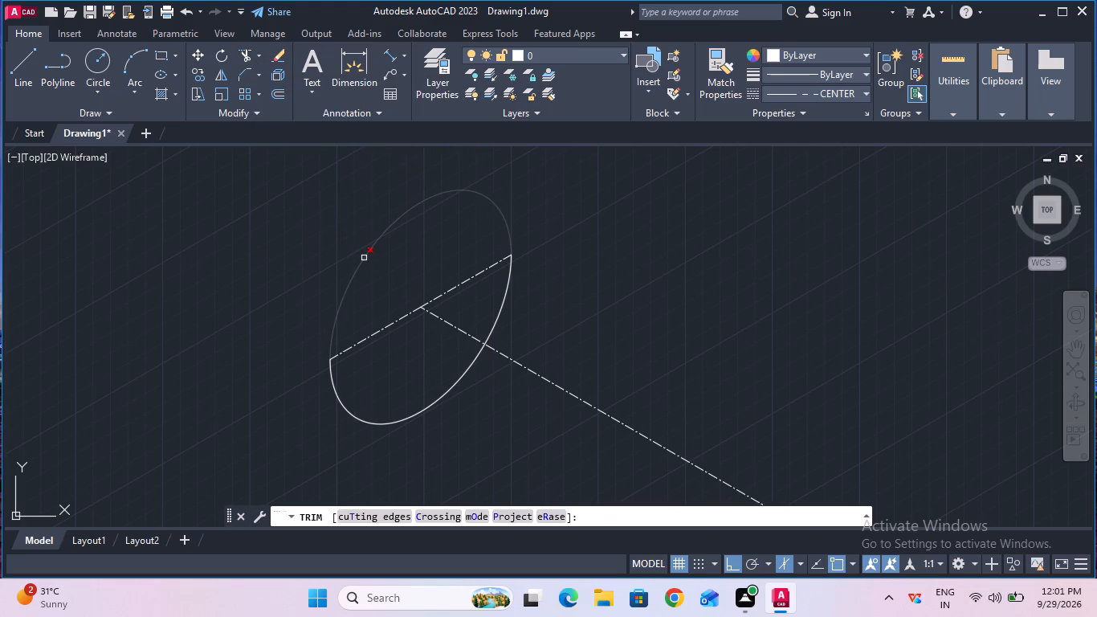
left_click(364, 259)
key("Escape")
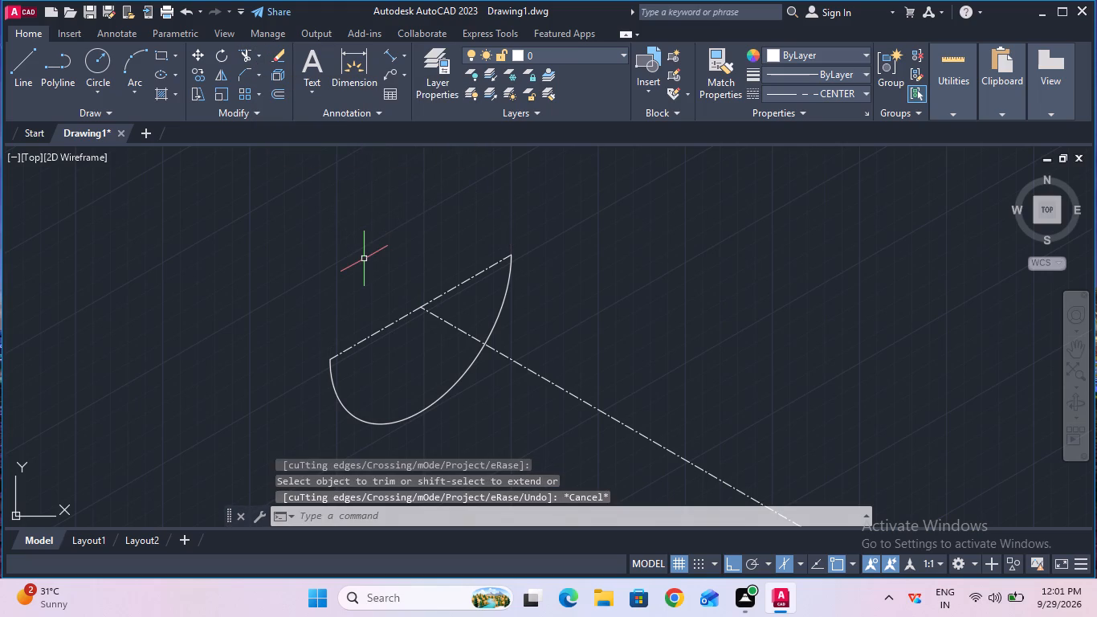
Change the linetype of both 13 mm diameter lines from the center to ByBlock.
left_click(387, 325)
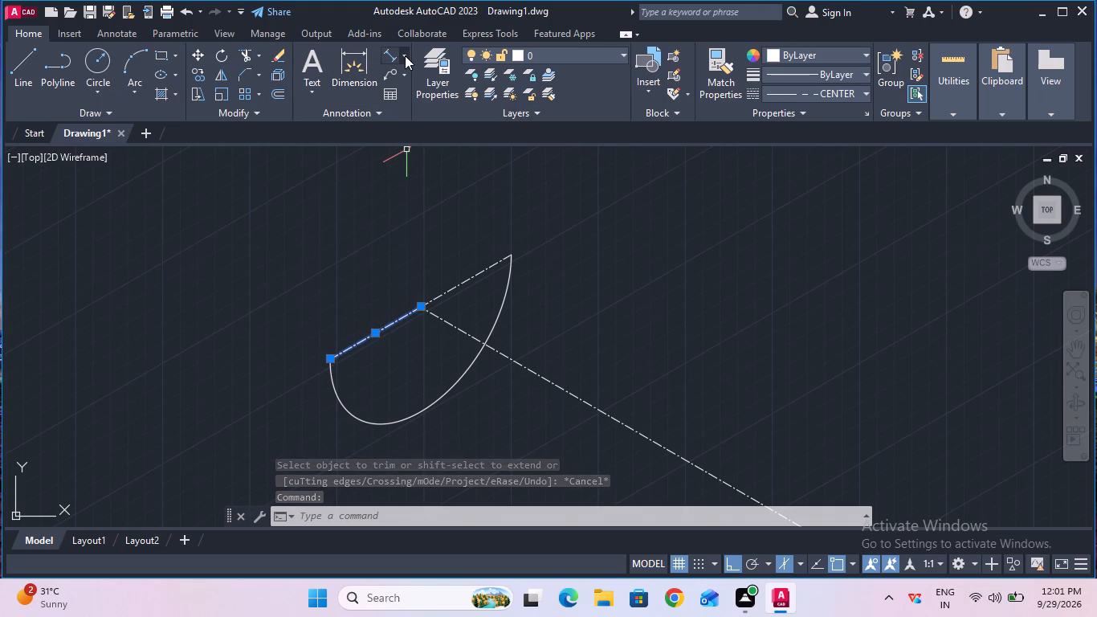
left_click(793, 99)
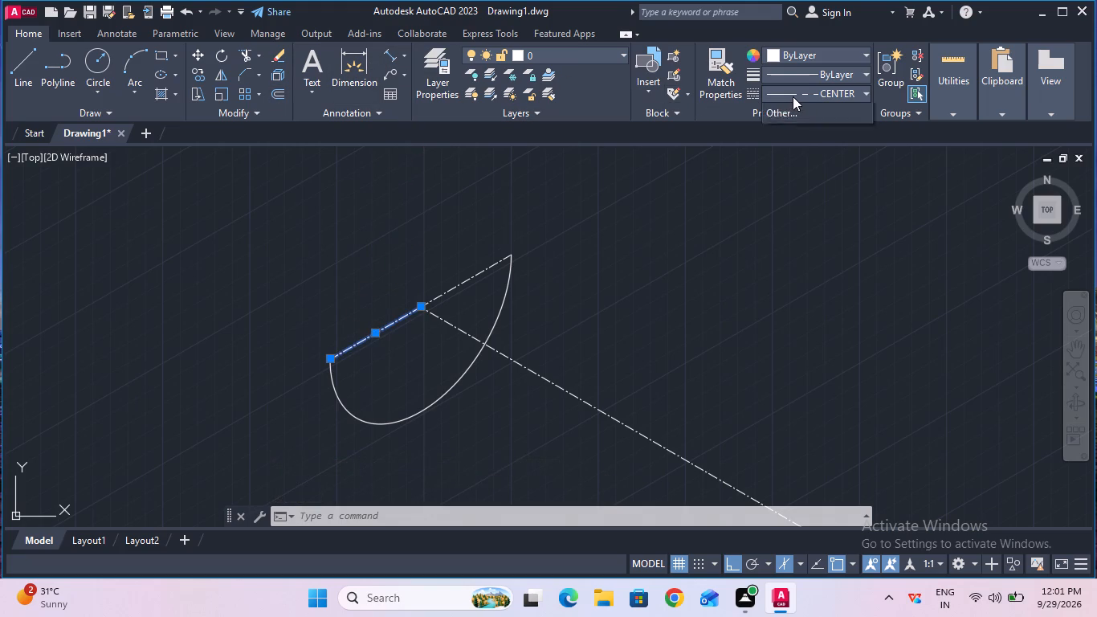
left_click(787, 126)
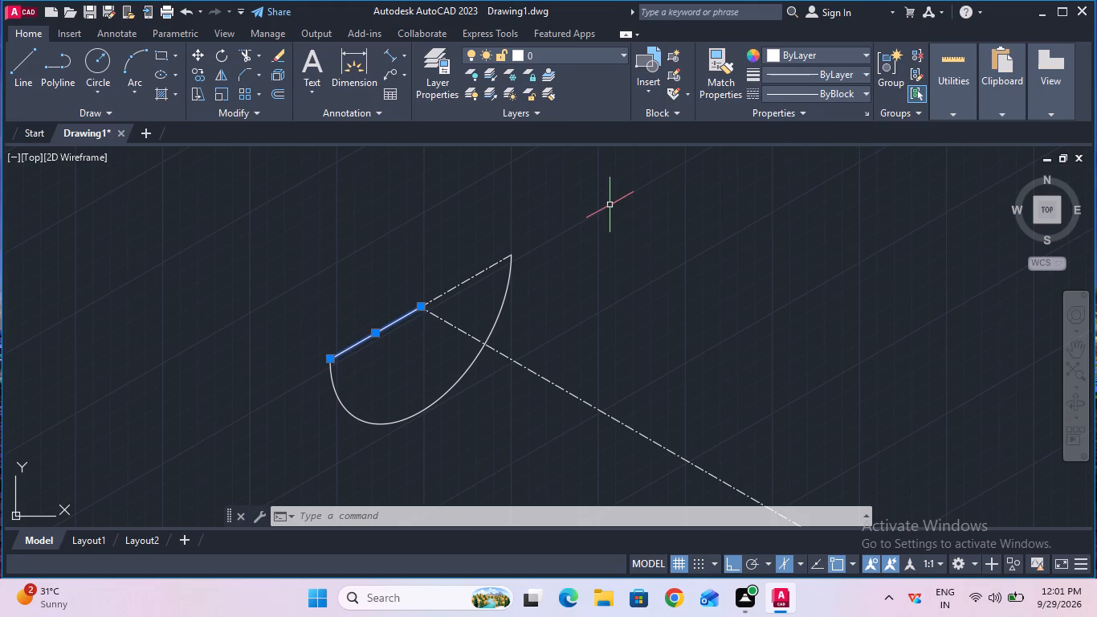
left_click(471, 279)
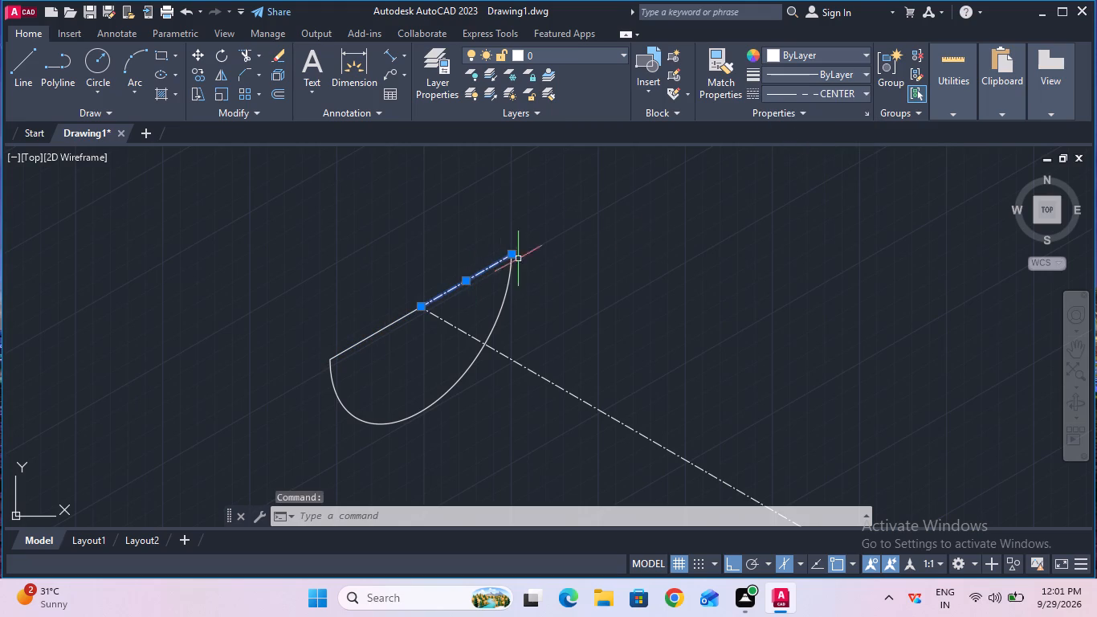
left_click(804, 98)
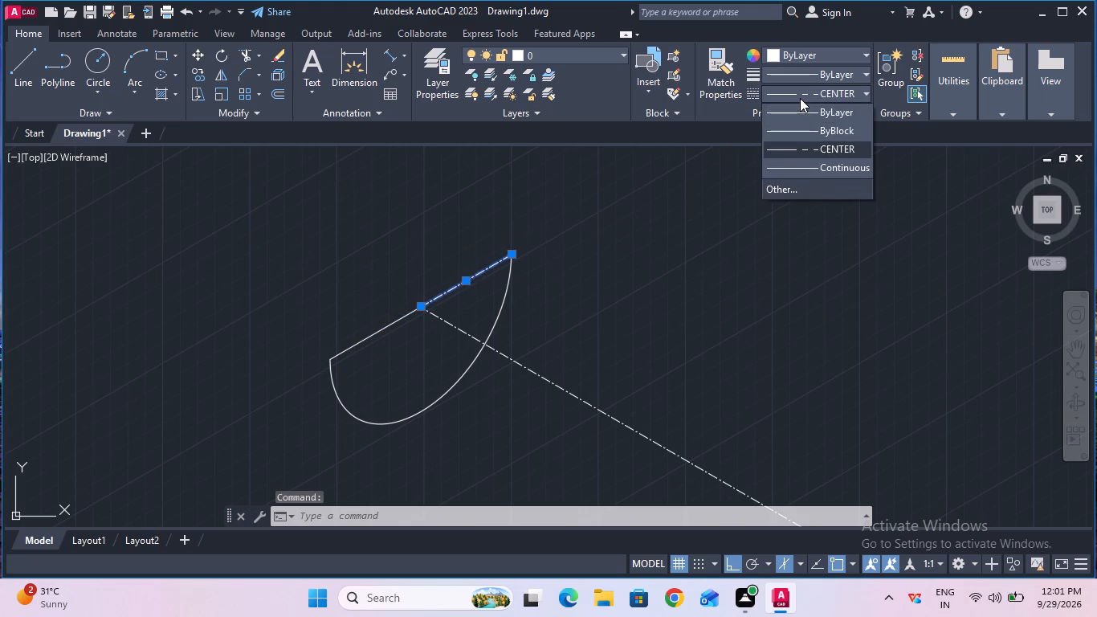
left_click(799, 138)
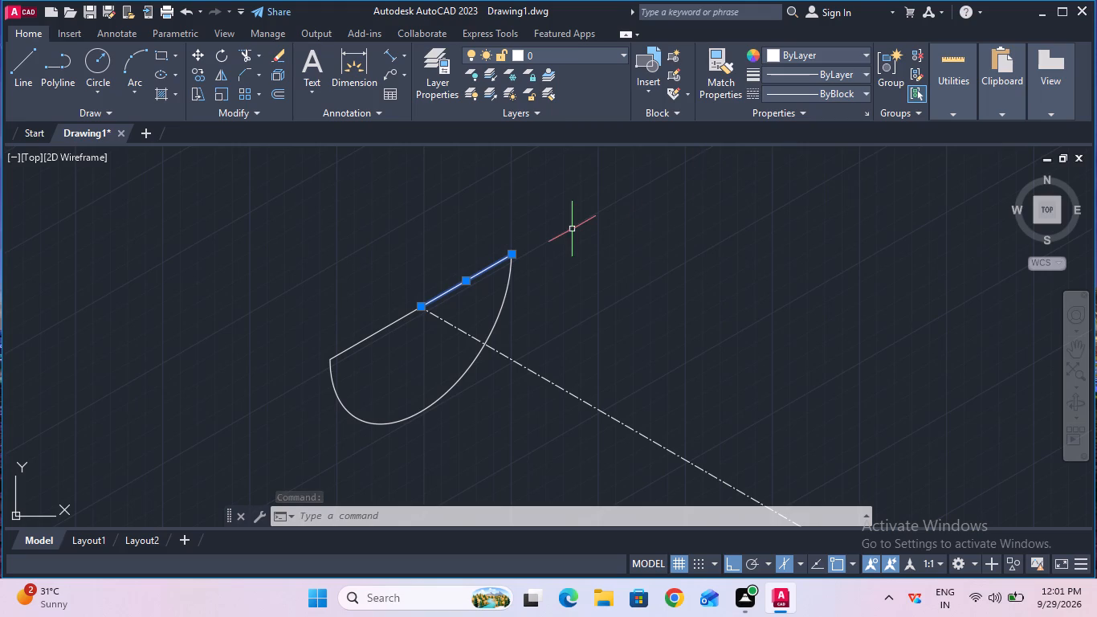
key("Escape")
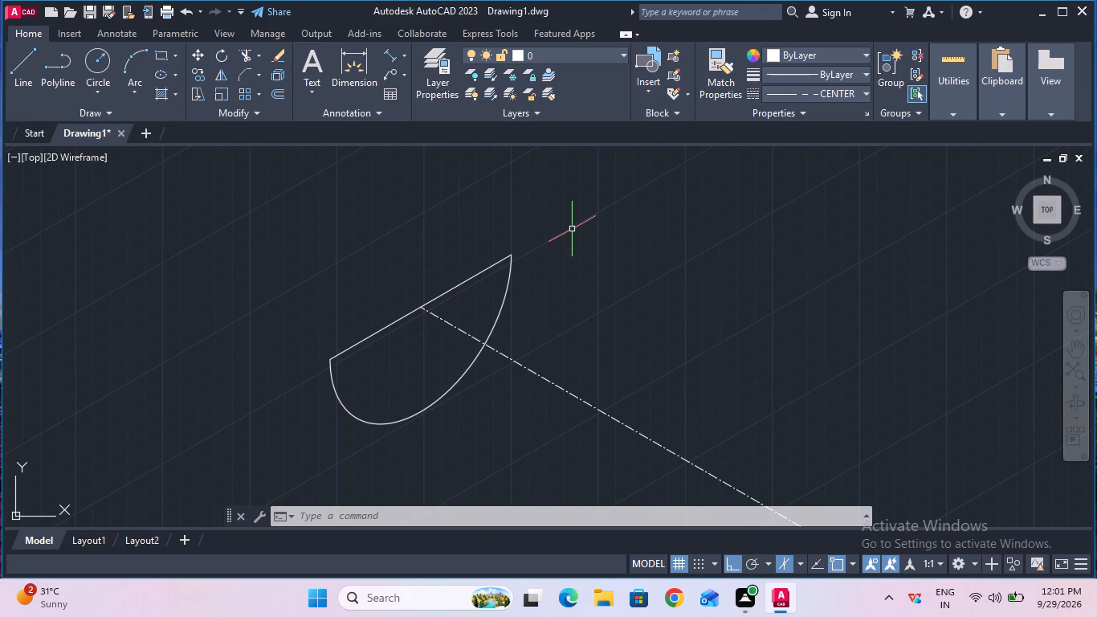
Place an aligned dimension of 30 mm from the half-circle's center along the center line, on the left isoplane.
scroll(572, 229, "down", 1, "ctrl")
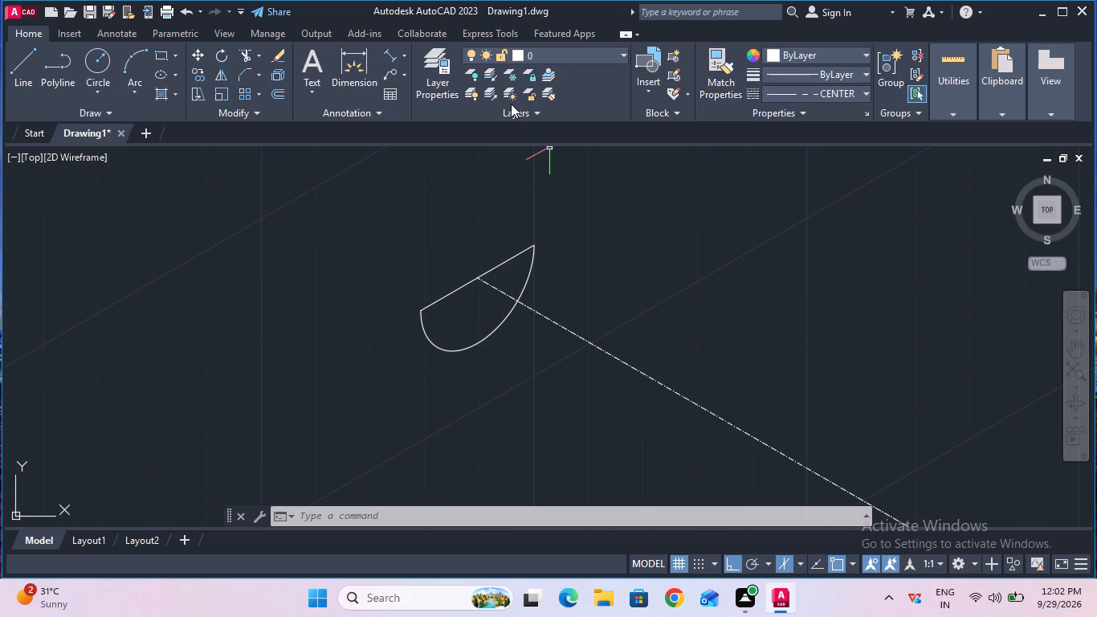
left_click(390, 53)
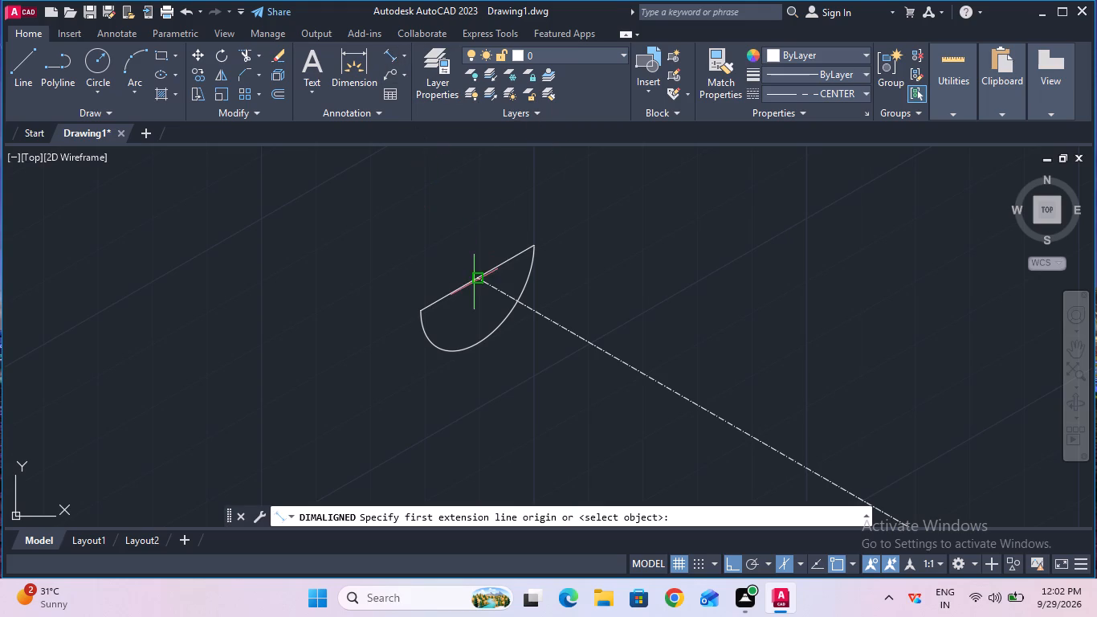
left_click(479, 280)
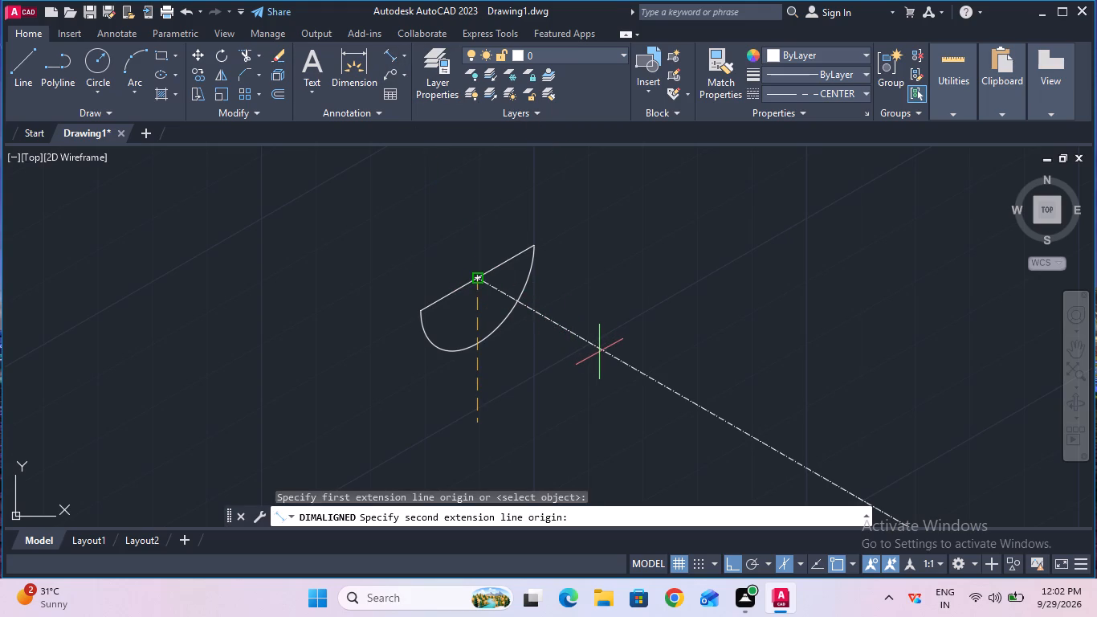
key("F5")
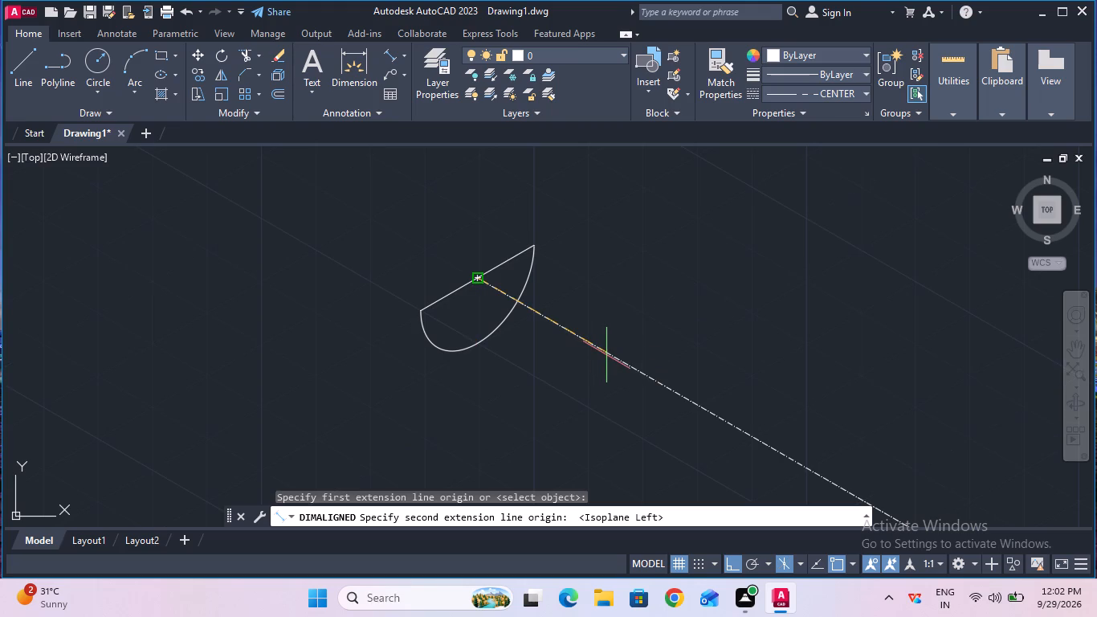
key("3")
key("0")
key("Return")
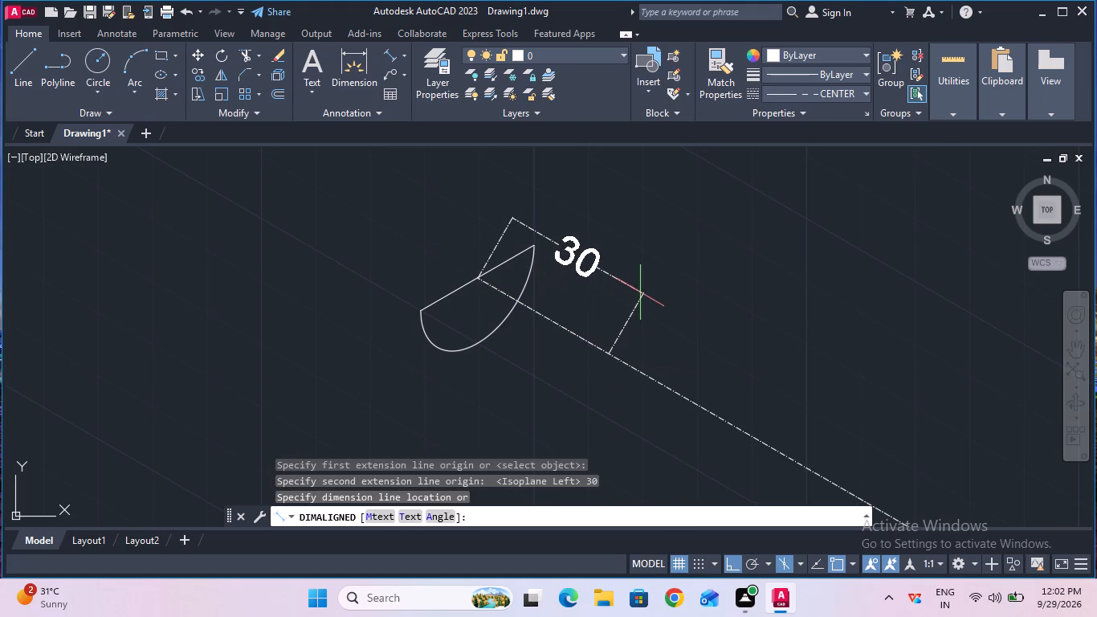
left_click(640, 292)
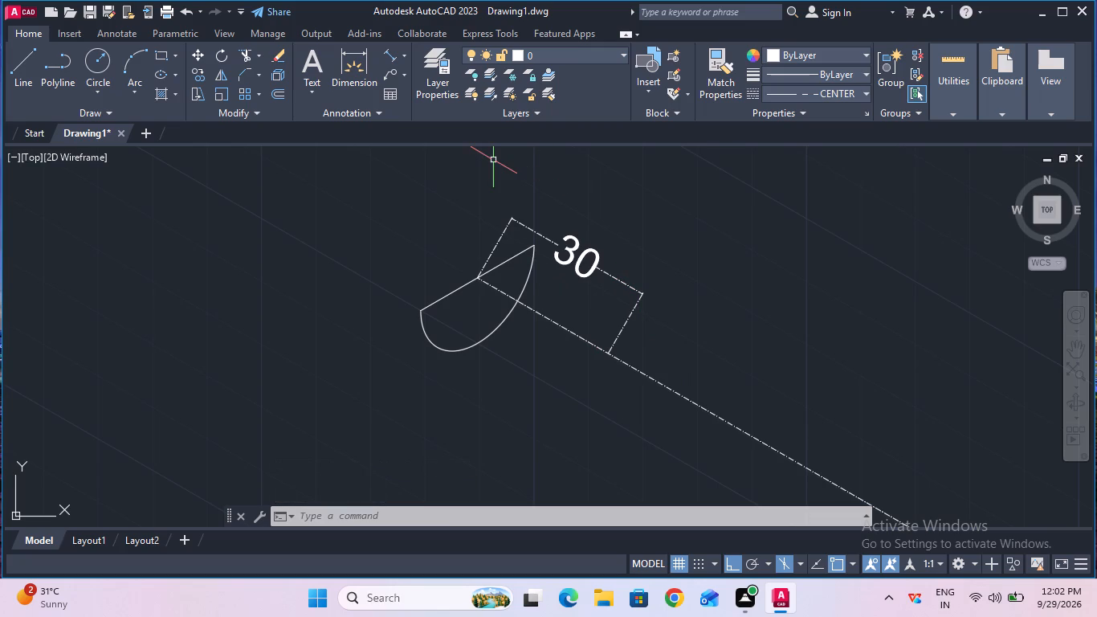
Draw a short marker line with ortho off, from the 30 mm dimension's far extension line to its foot on the center line.
left_click(33, 76)
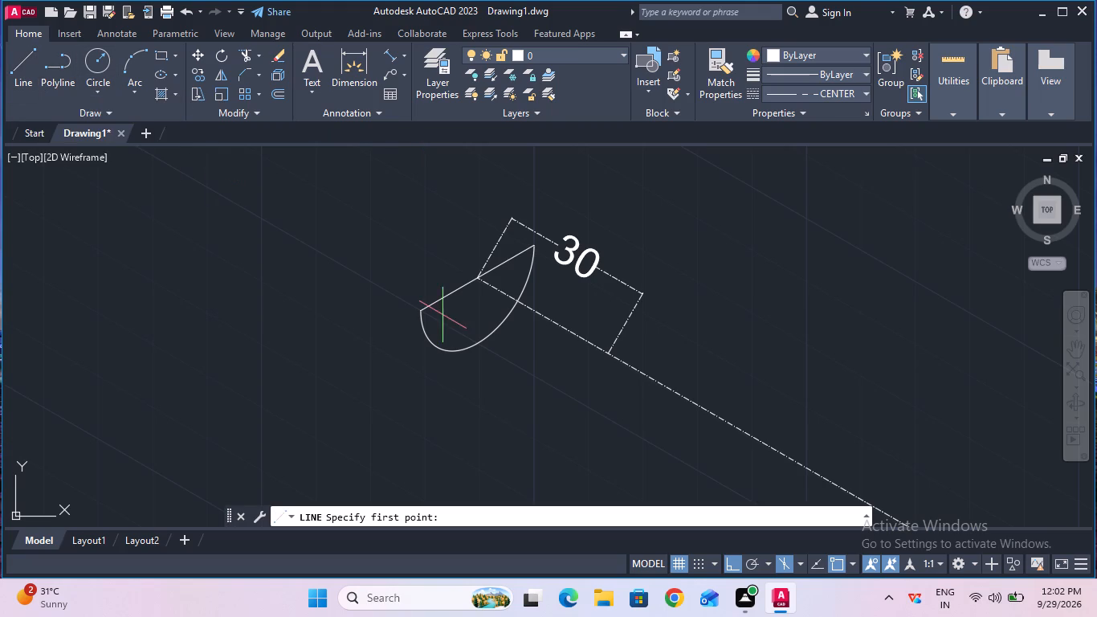
left_click(622, 321)
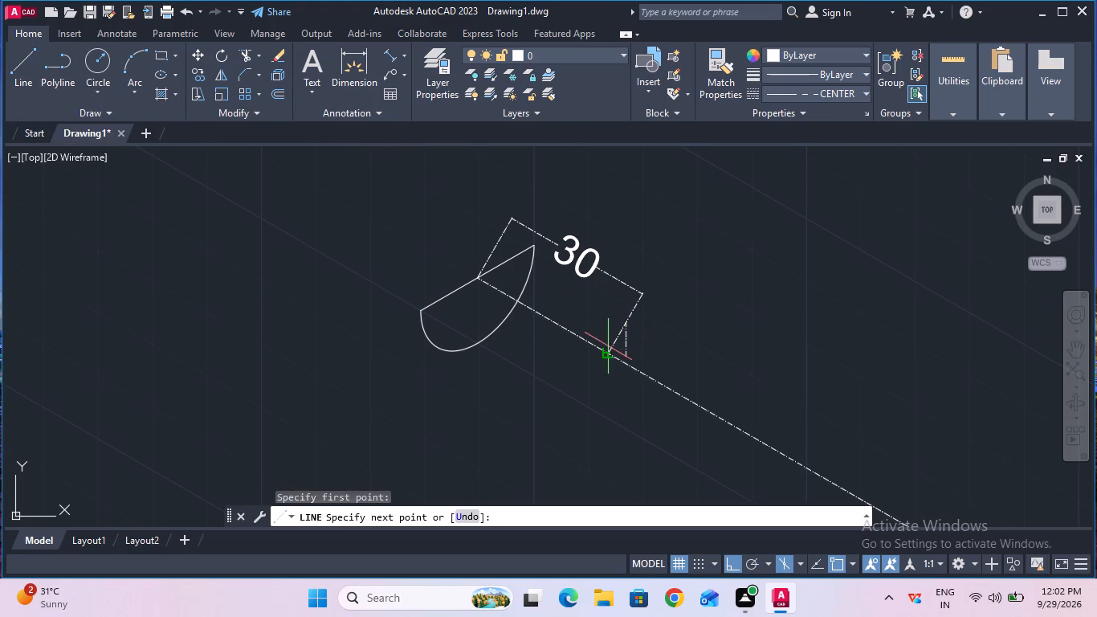
key("F8")
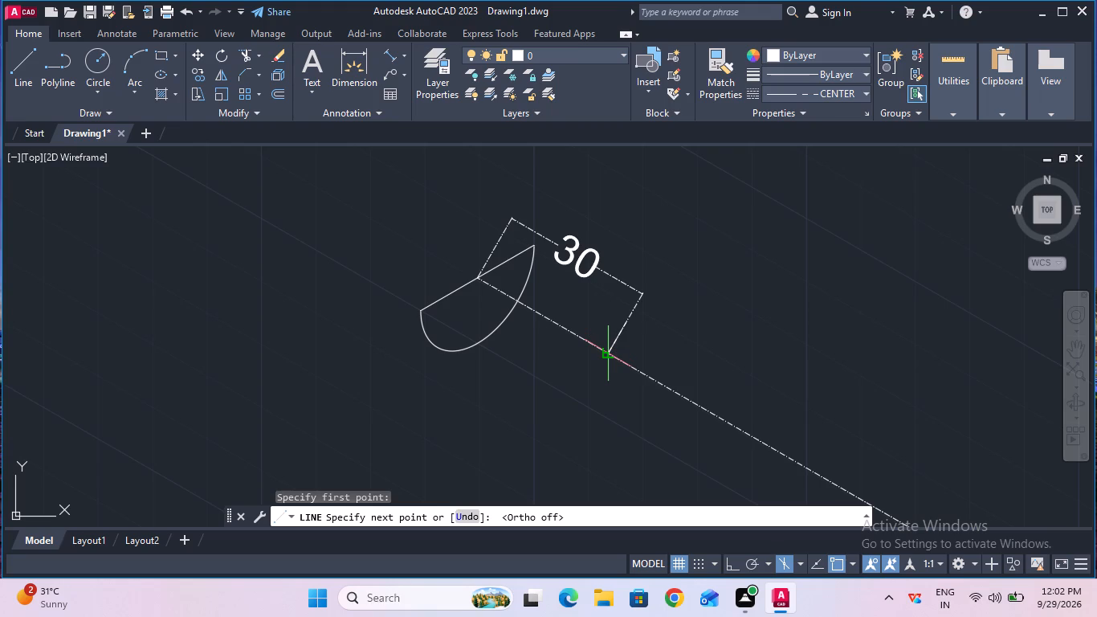
left_click(608, 351)
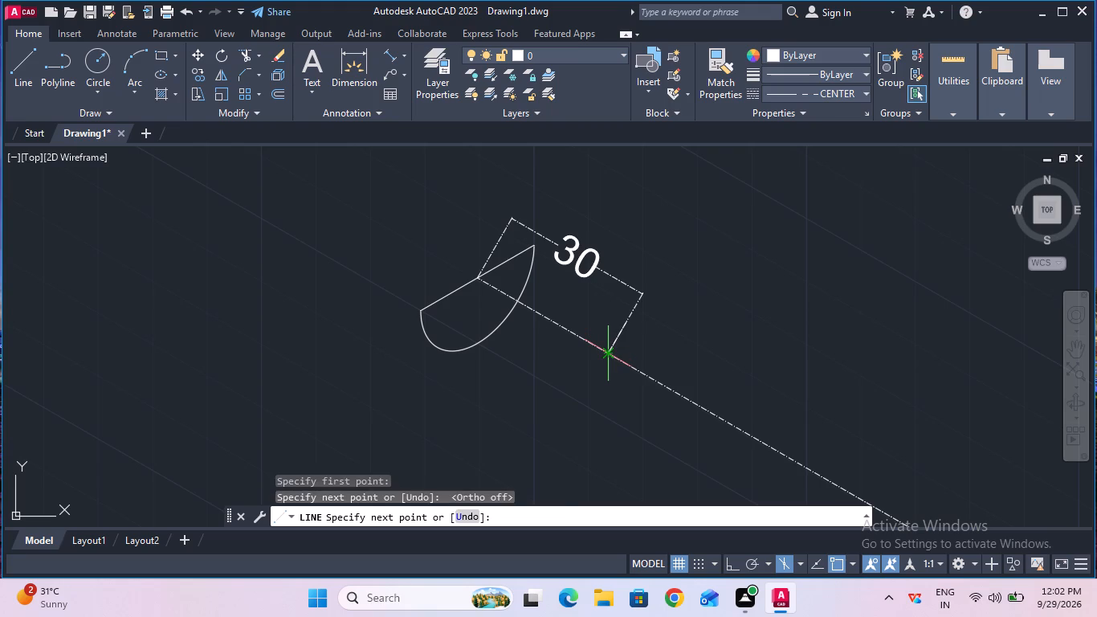
key("Escape")
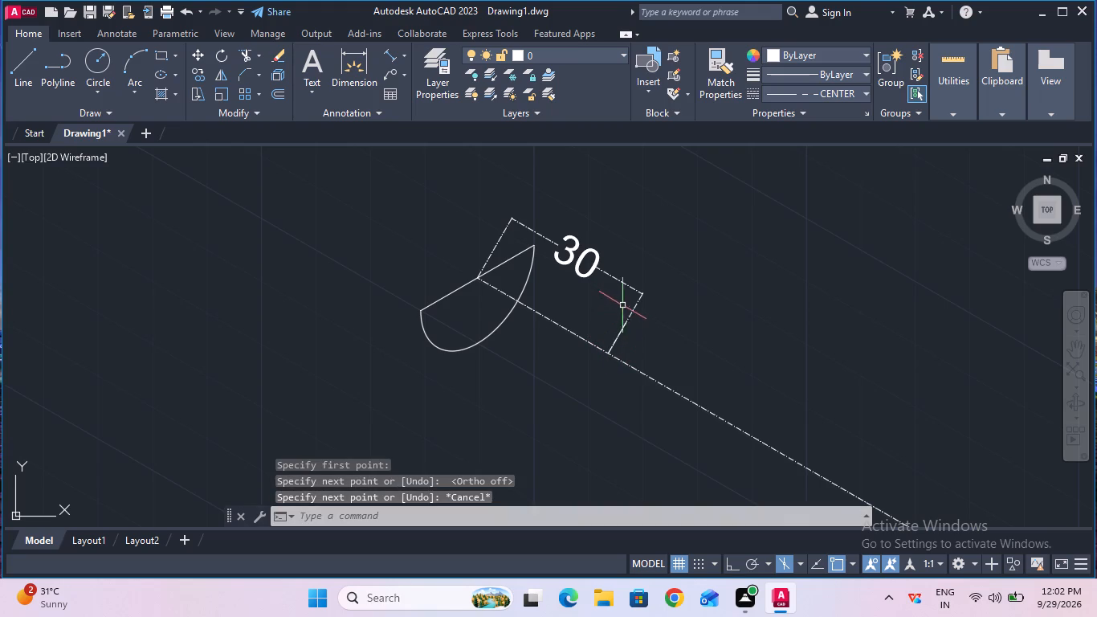
Delete the 30 mm aligned dimension, keeping the short marker line on the center line.
left_click(591, 263)
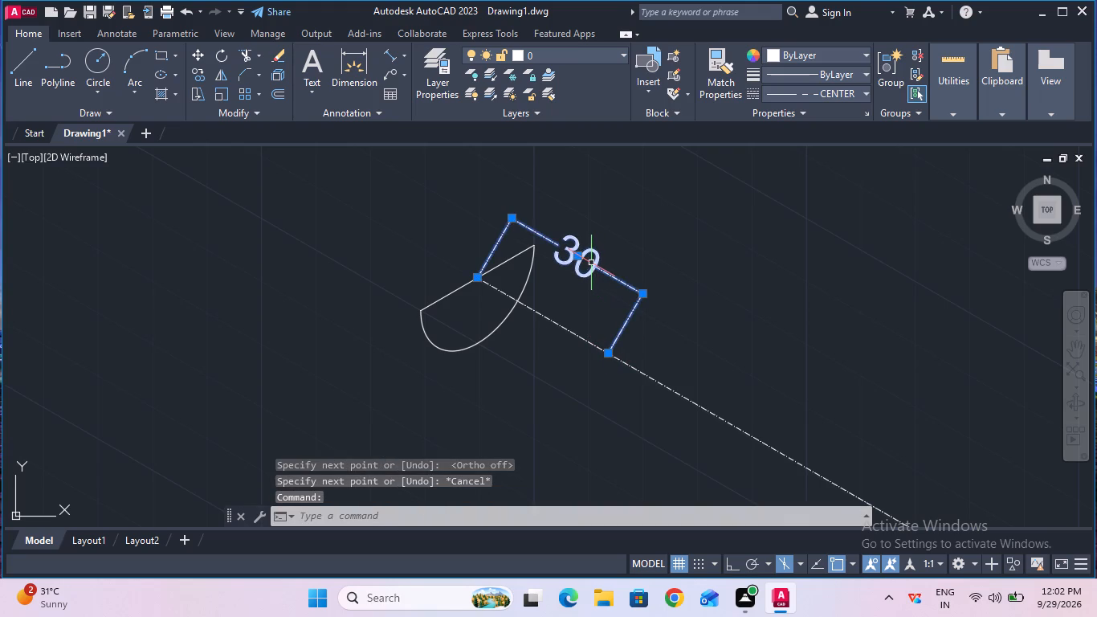
key("Delete")
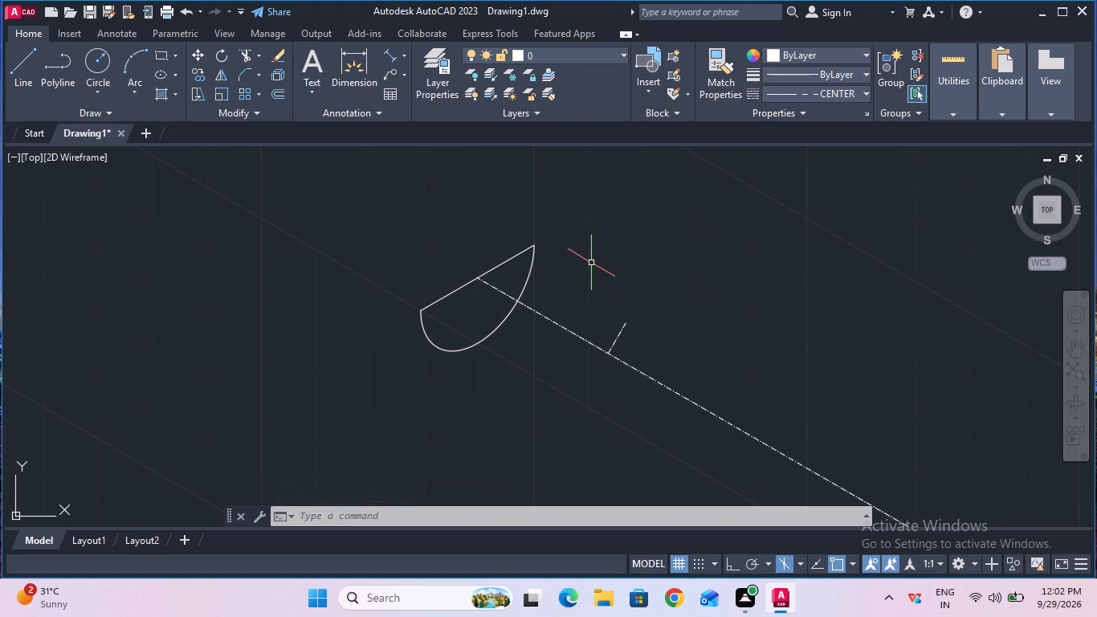
Set the current linetype to ByBlock.
left_click(771, 99)
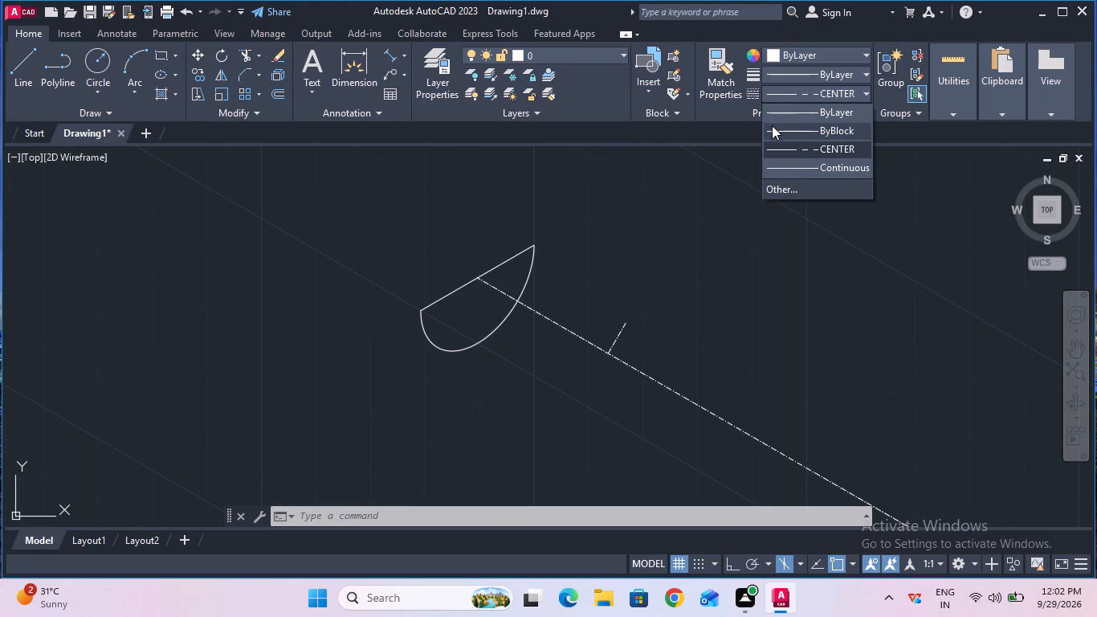
left_click(772, 129)
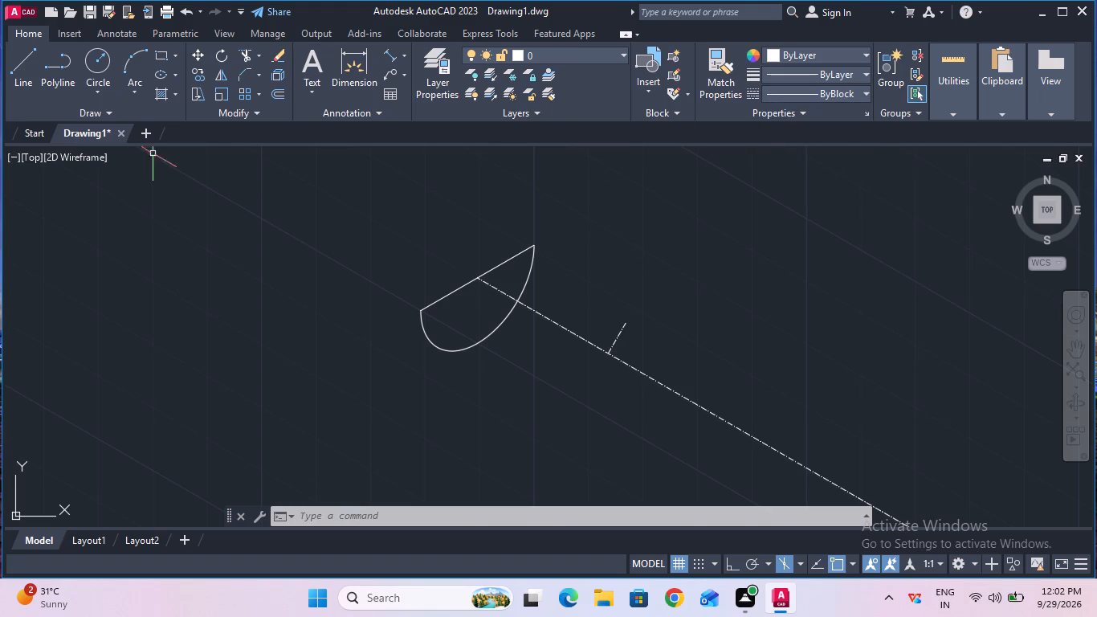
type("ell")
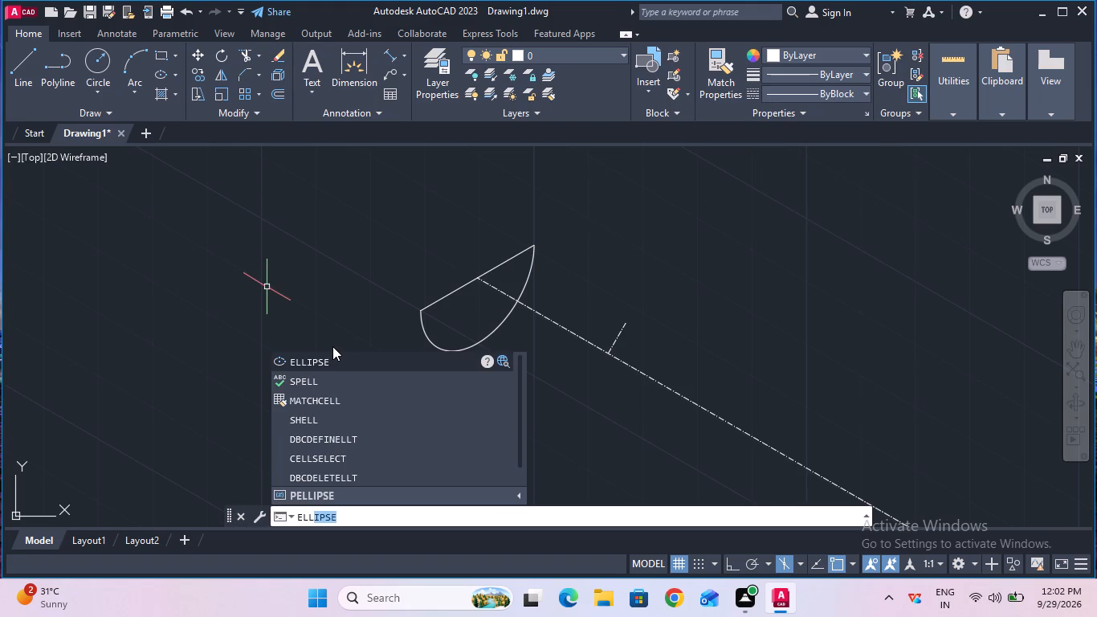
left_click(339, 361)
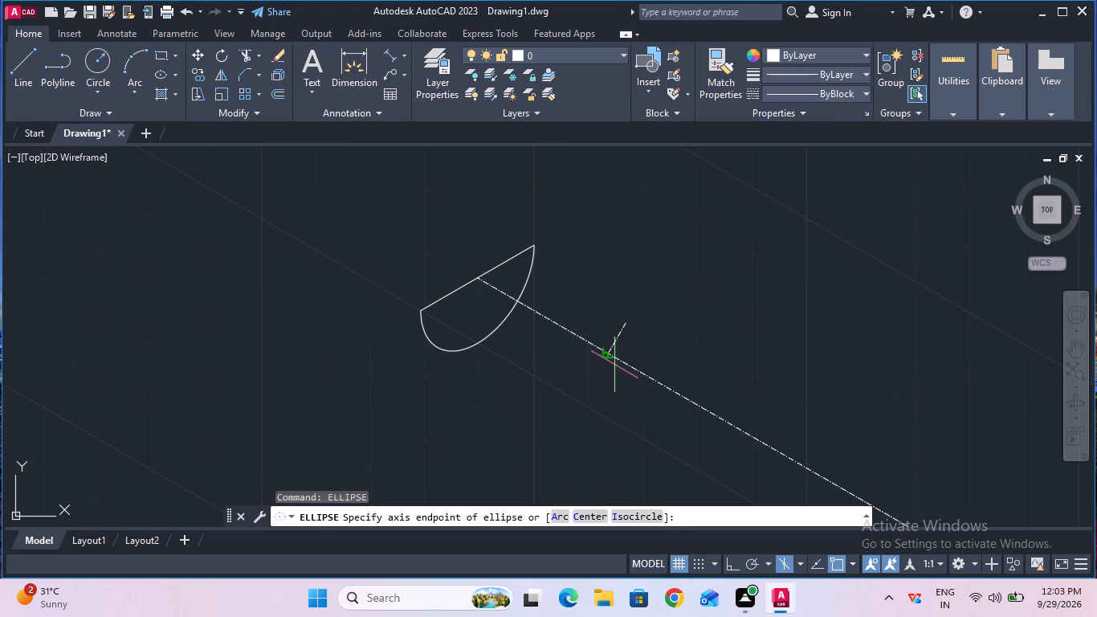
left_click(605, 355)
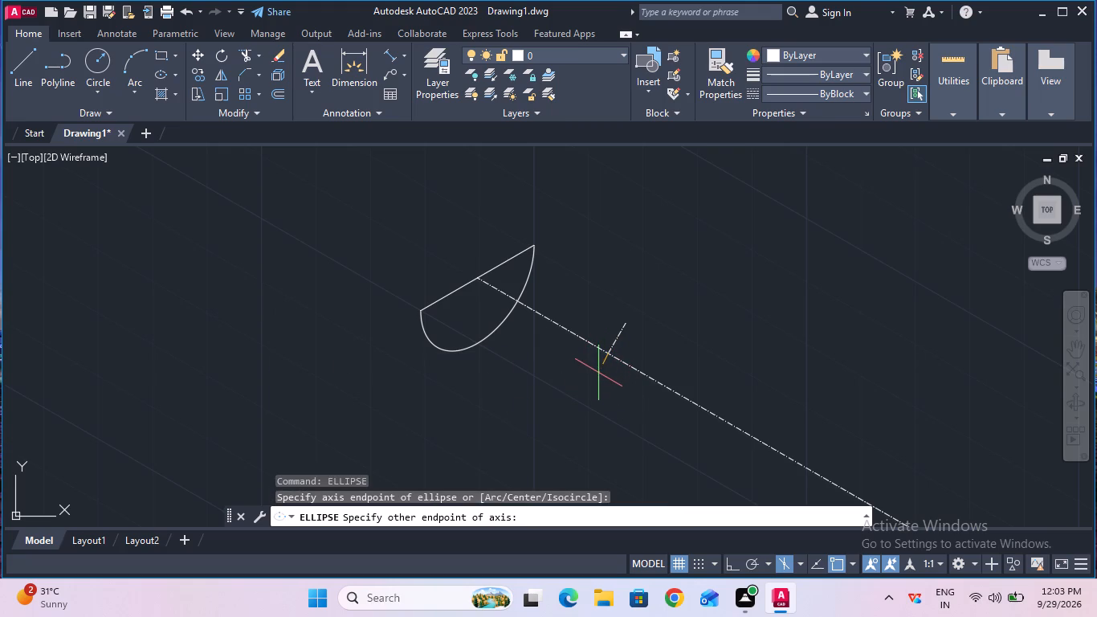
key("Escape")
Draw a 13 mm radius isocircle on the right isoplane, centered where the short marker line meets the center line.
type("ell")
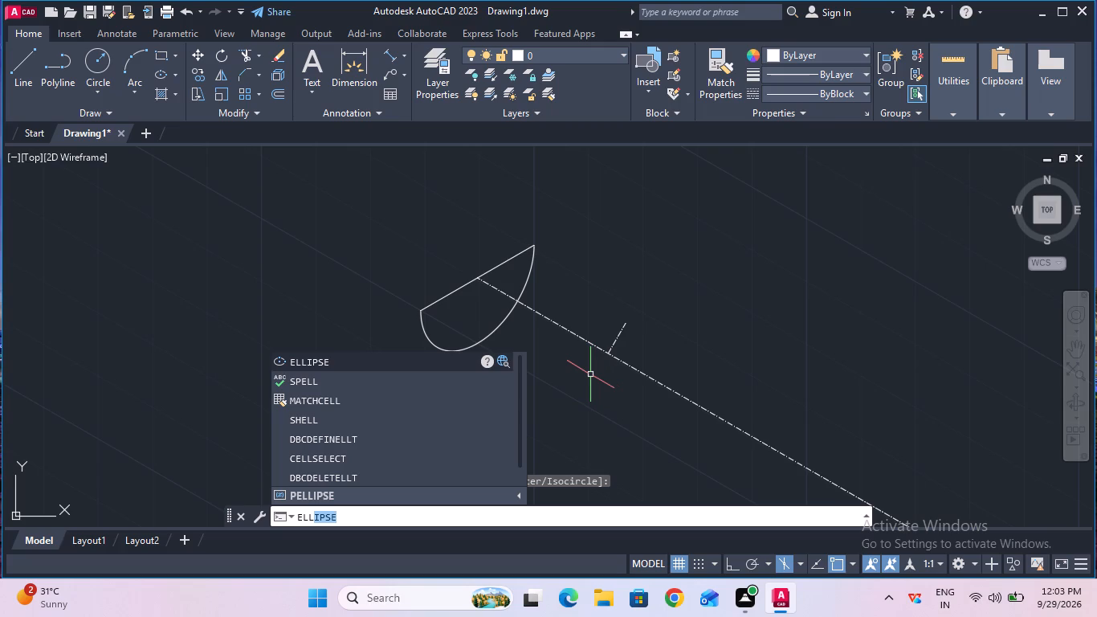
left_click(400, 360)
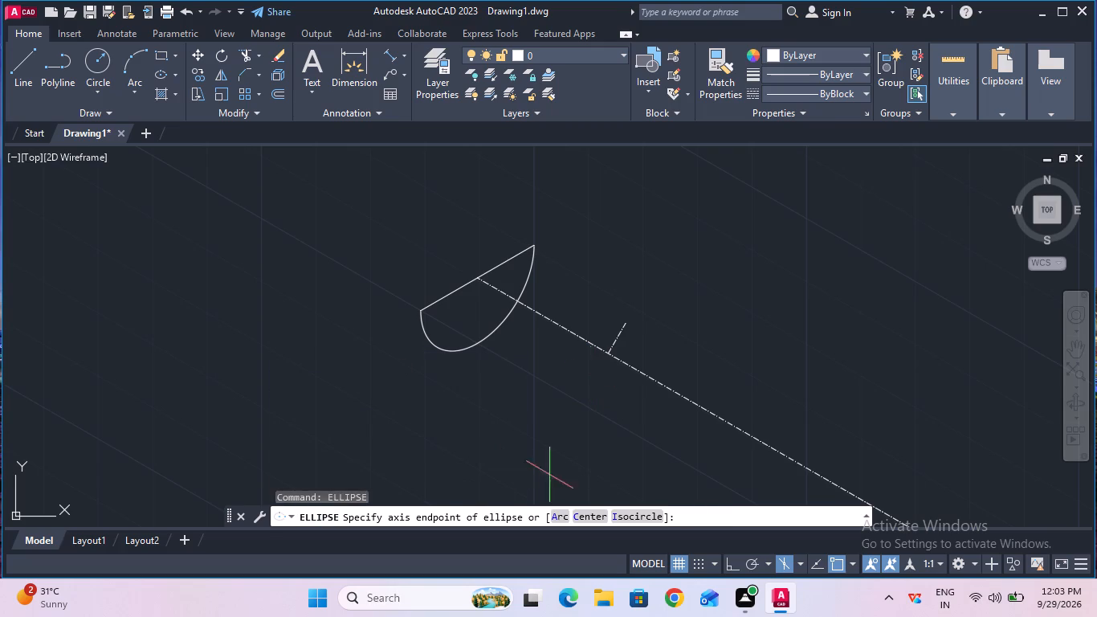
left_click(624, 513)
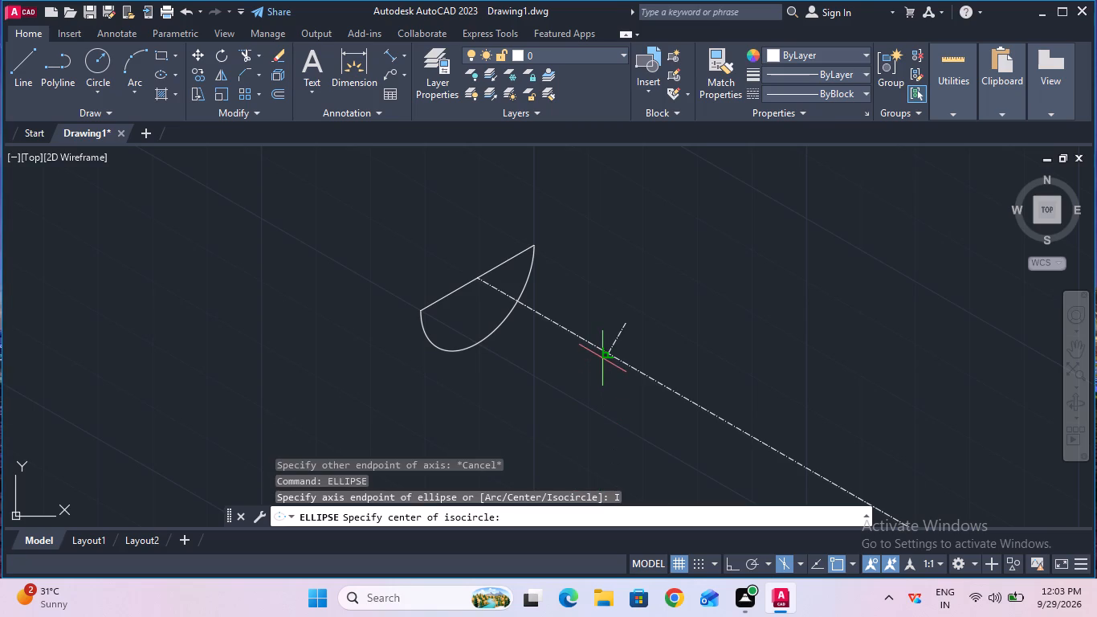
left_click(607, 357)
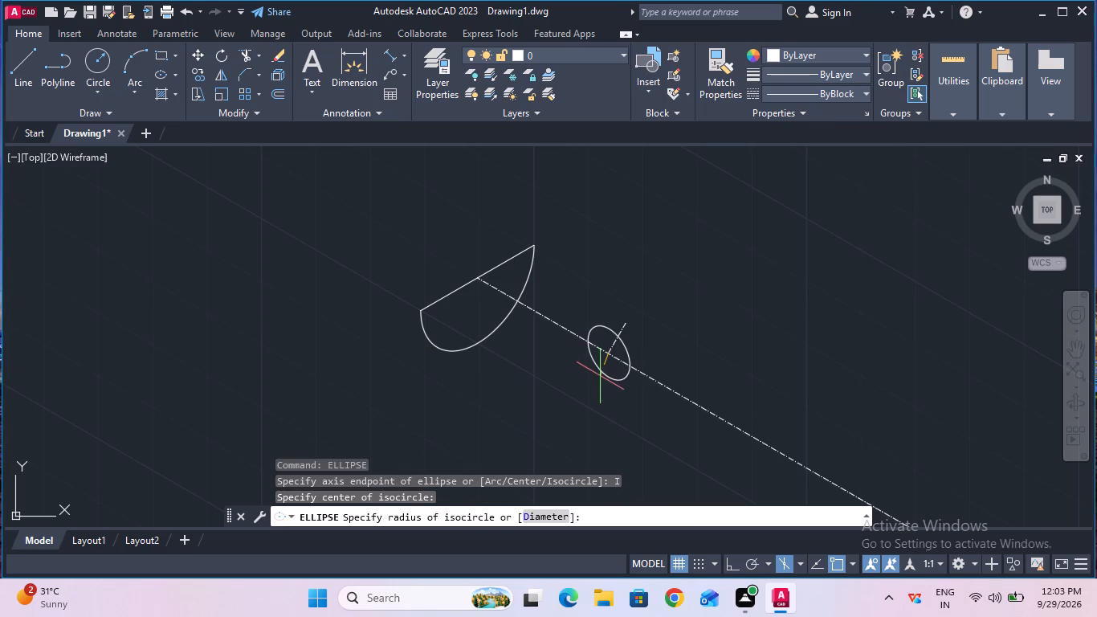
key("F5")
key("F5")
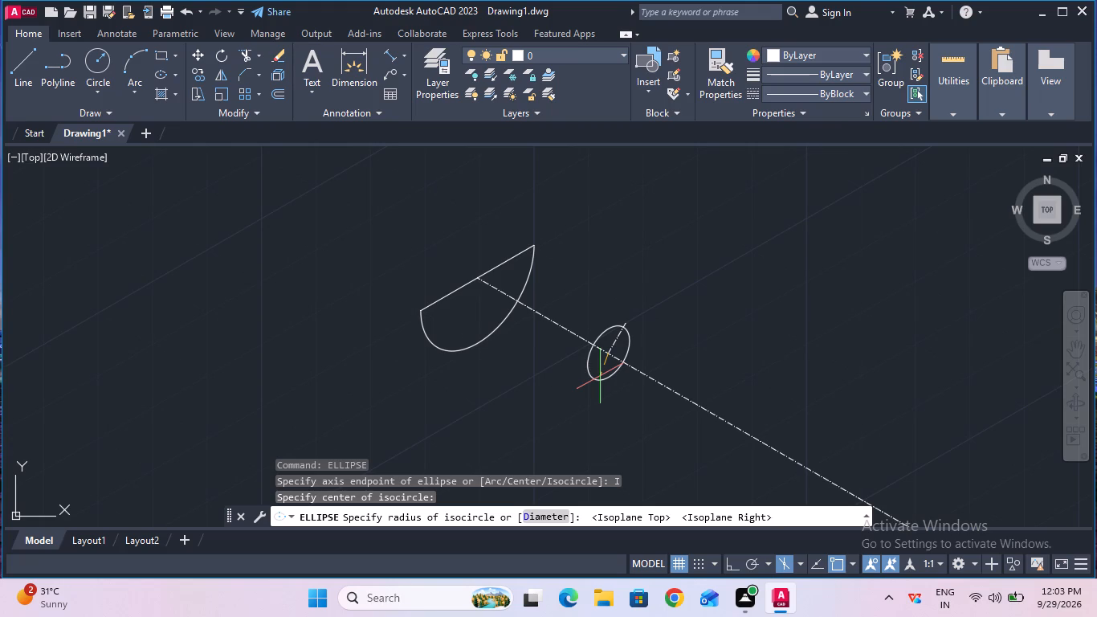
type("13")
key("Return")
key("Escape")
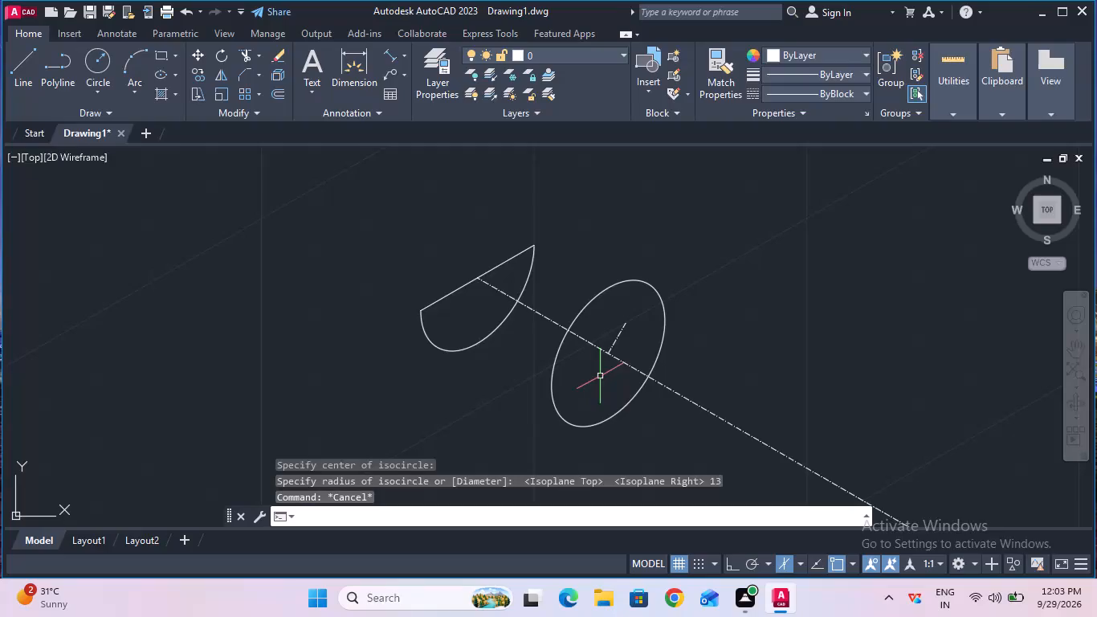
Remove the short marker line inside the new 13 mm isocircle with Trim.
left_click(250, 60)
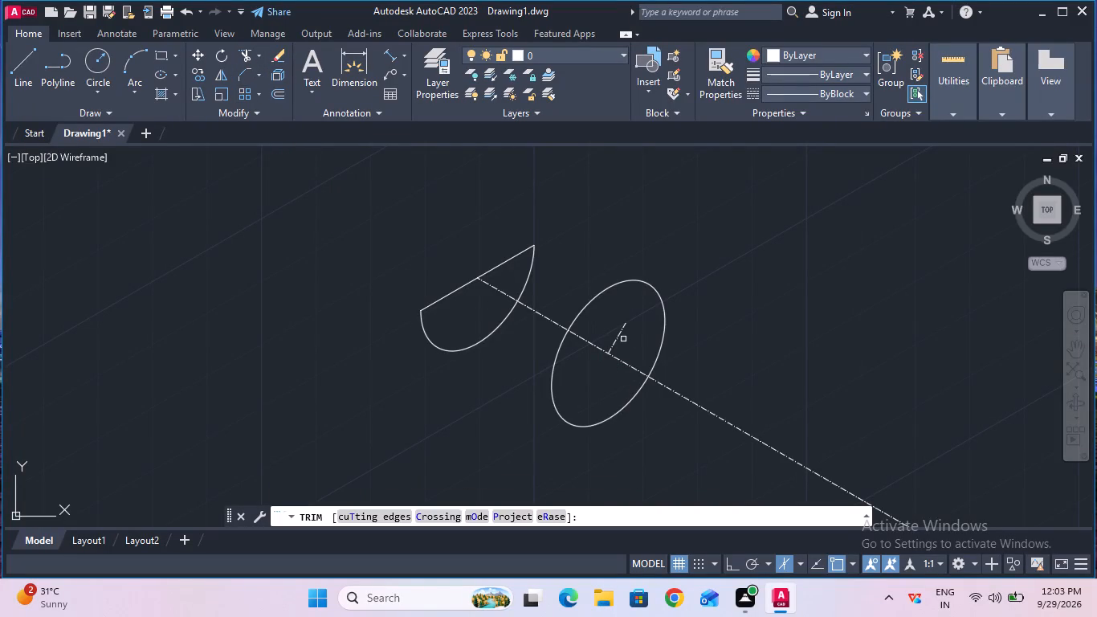
left_click(621, 335)
key("Escape")
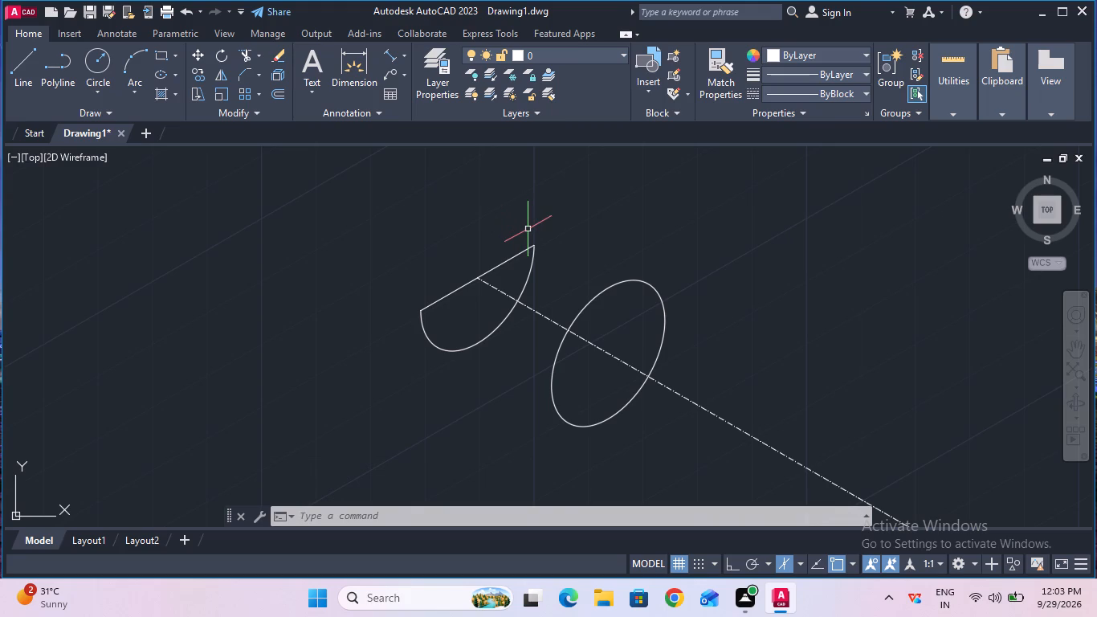
Place a 54 mm aligned dimension along the center line, starting from the midpoint of the half-circle's straight edge.
scroll(528, 229, "up", 1)
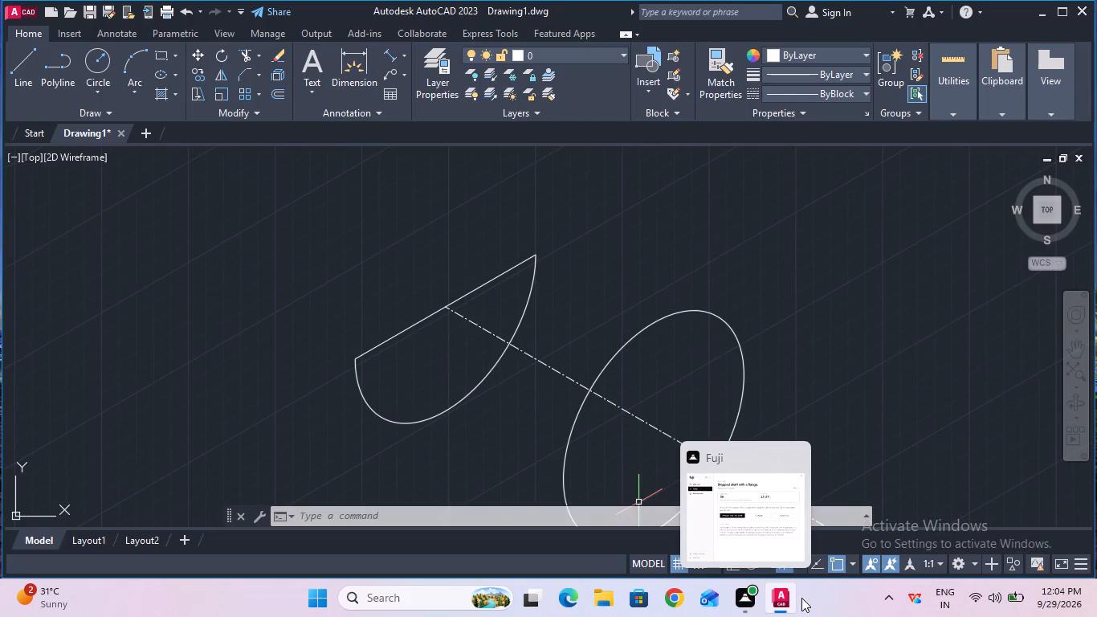
scroll(713, 431, "down", 1, "ctrl")
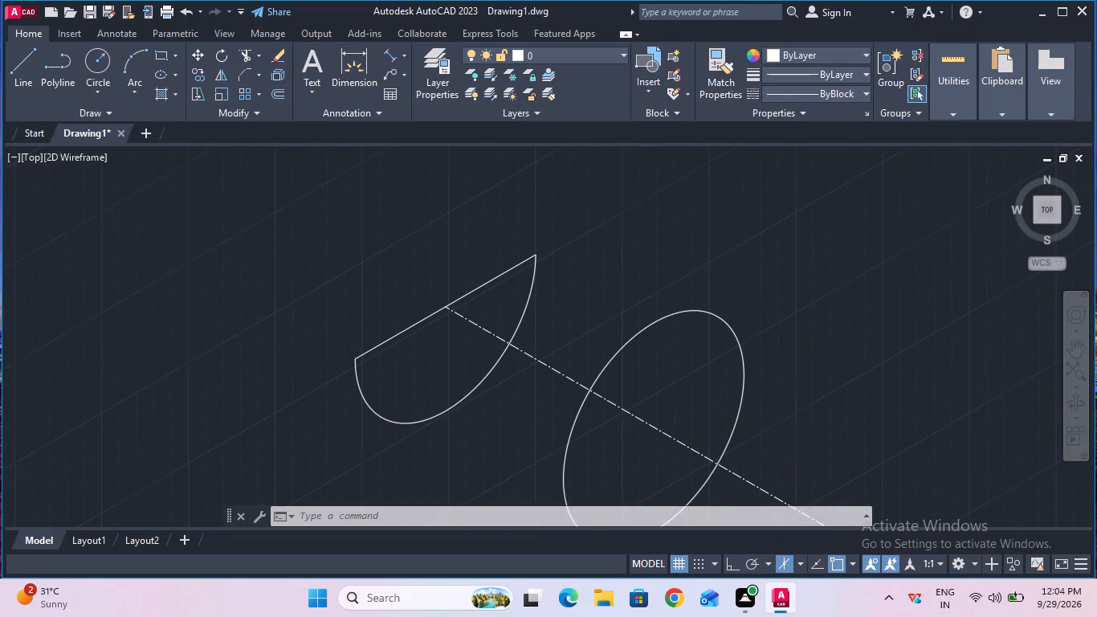
scroll(713, 431, "down", 4, "ctrl")
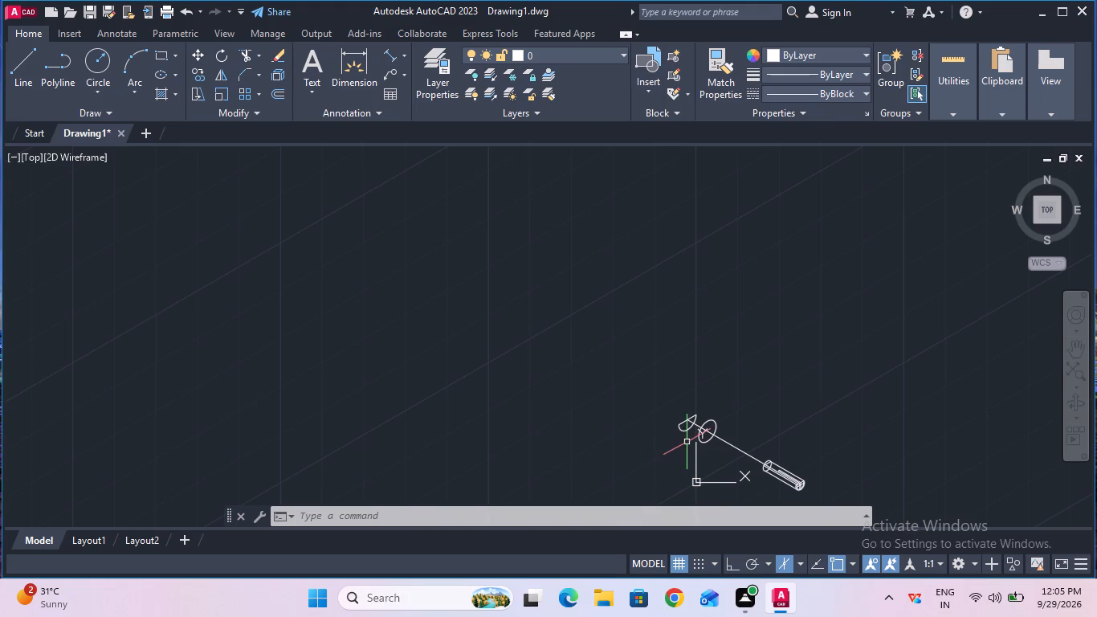
scroll(687, 442, "up", 3, "ctrl")
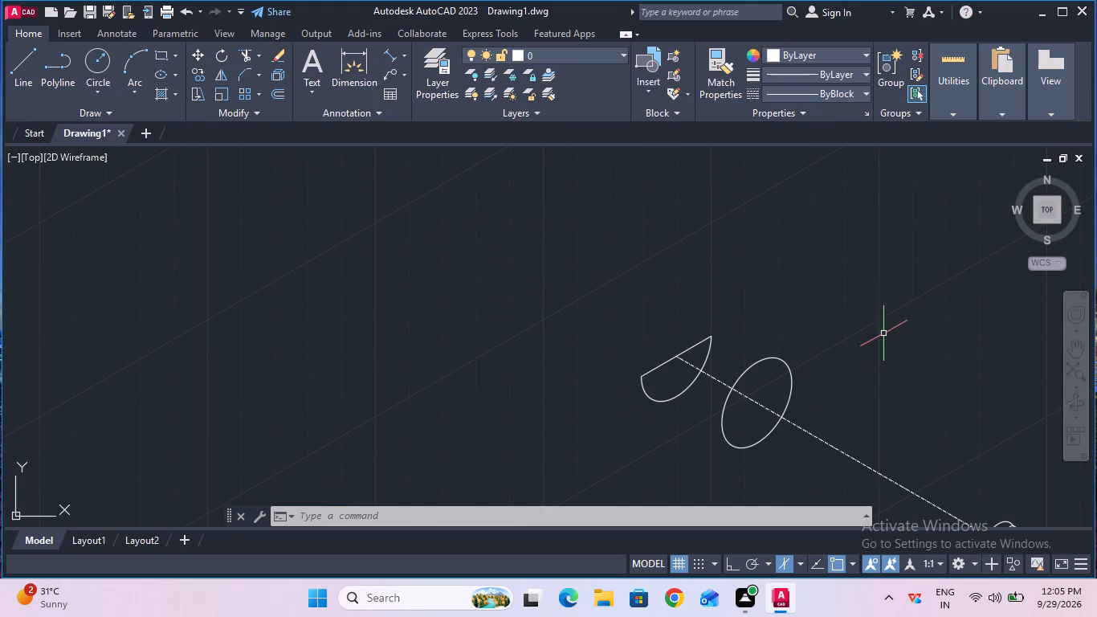
left_click(1069, 350)
left_click_drag(951, 441, 935, 431)
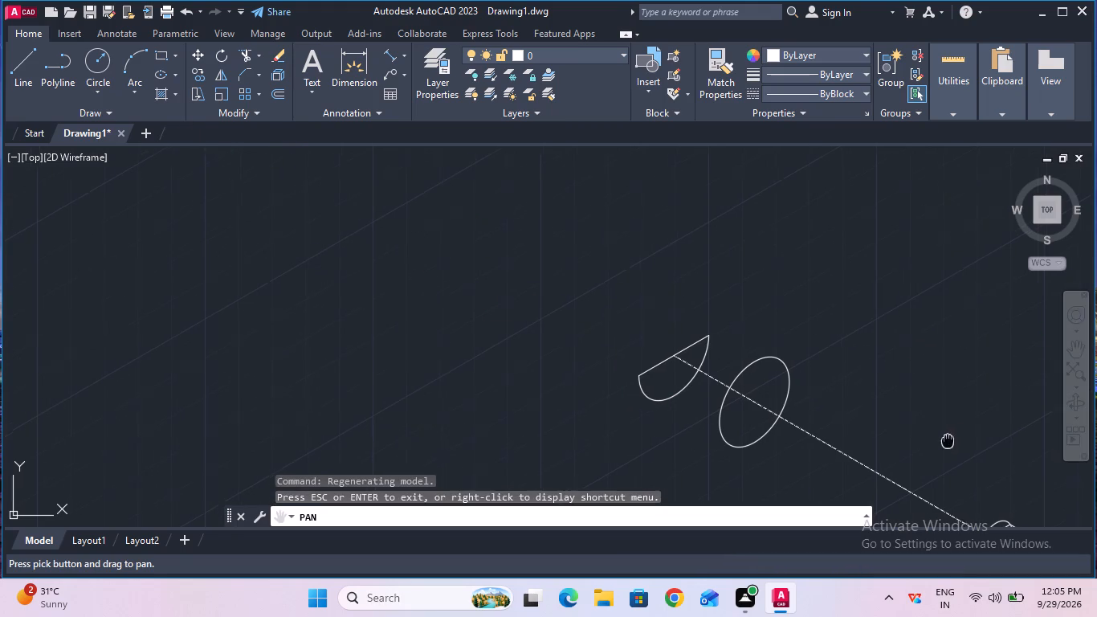
left_click_drag(935, 431, 803, 321)
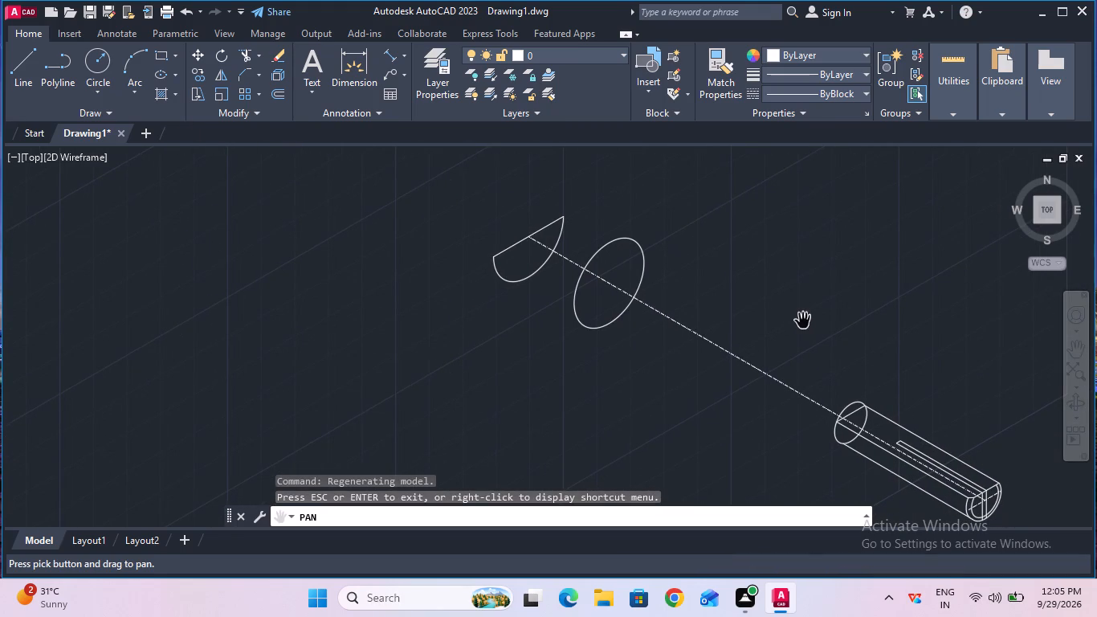
key("Escape")
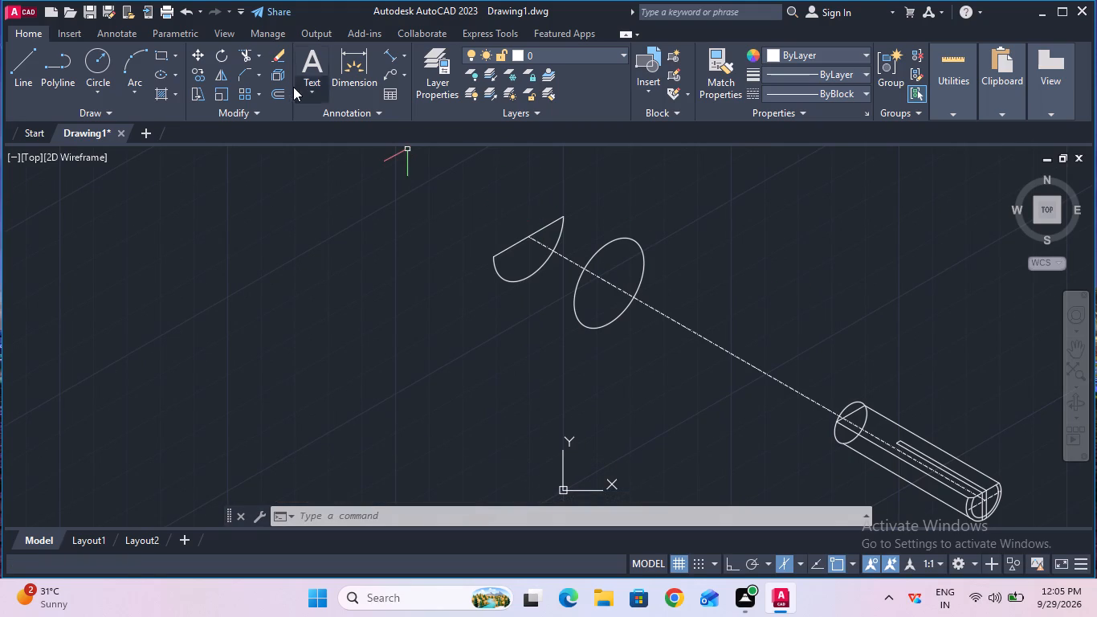
left_click(382, 51)
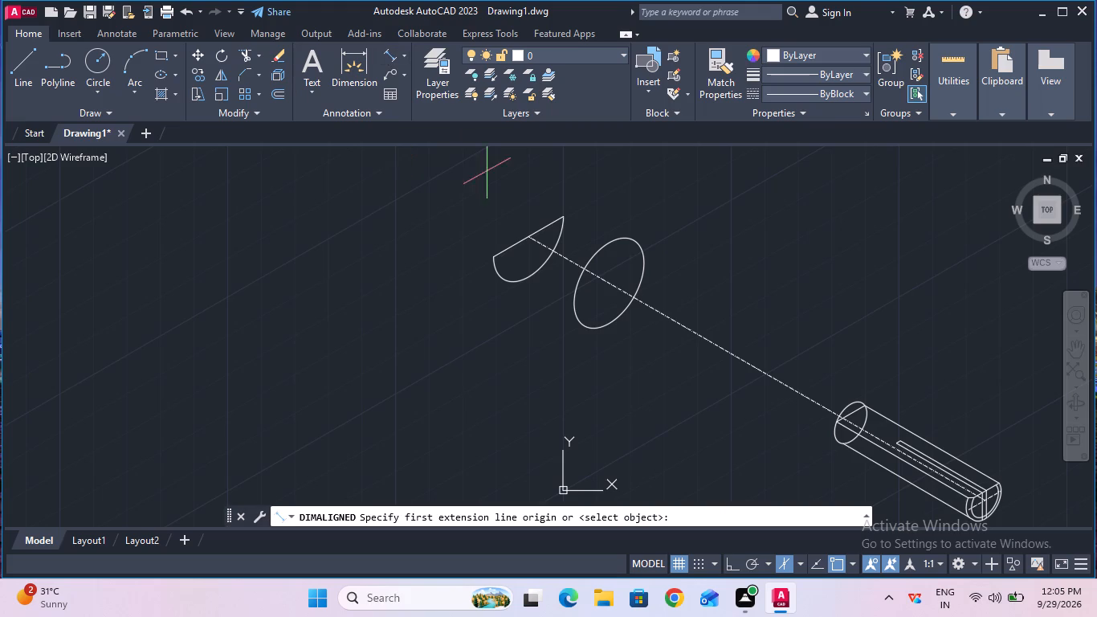
left_click(528, 234)
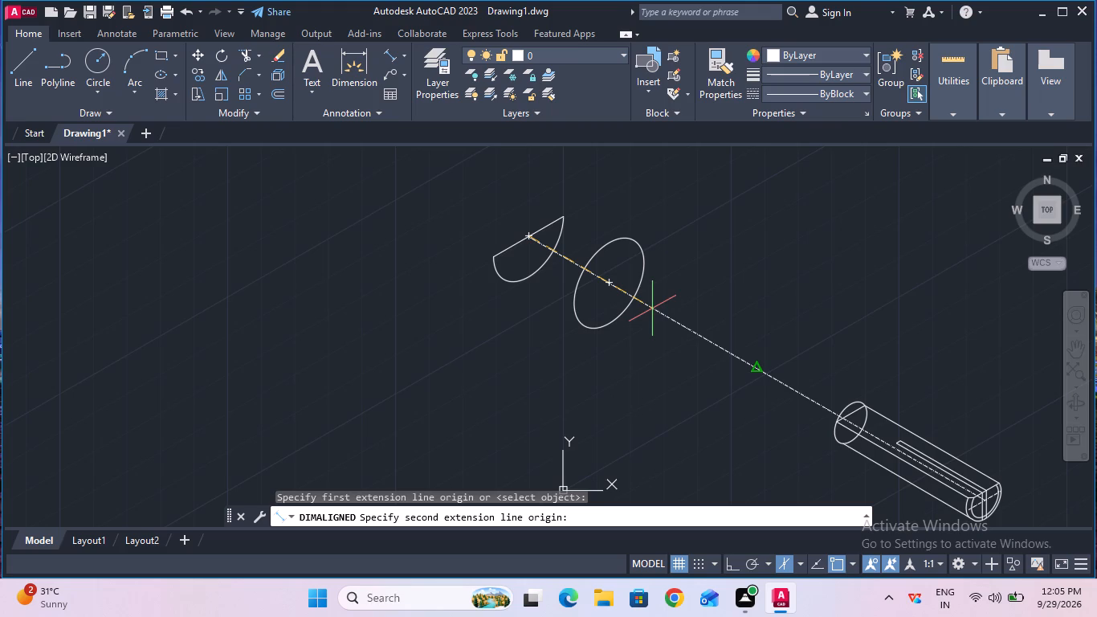
type("54")
key("Return")
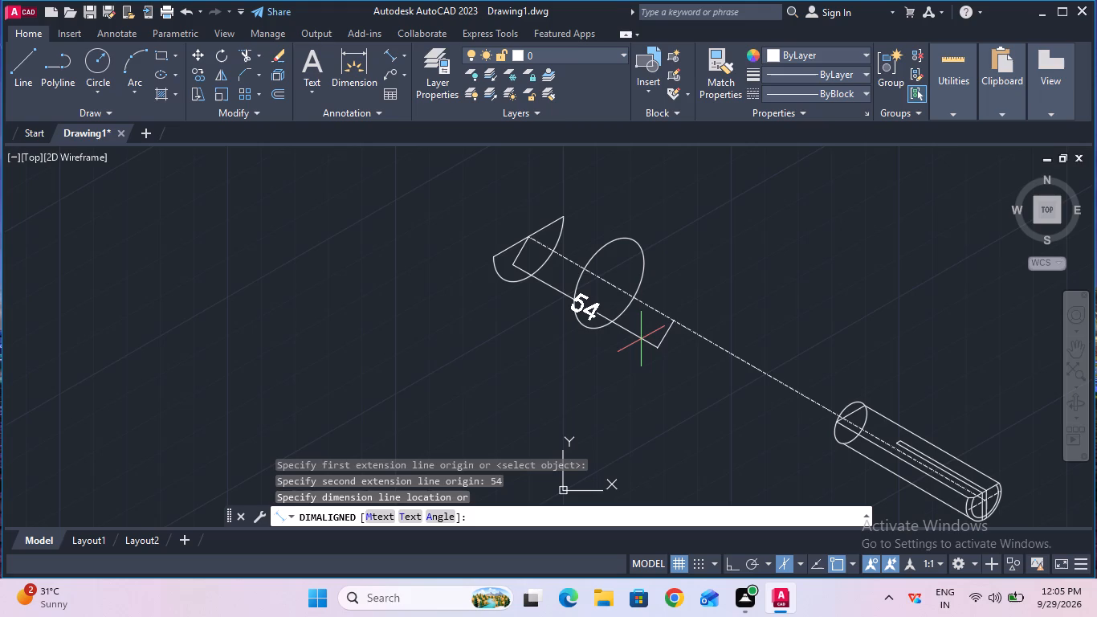
left_click(637, 352)
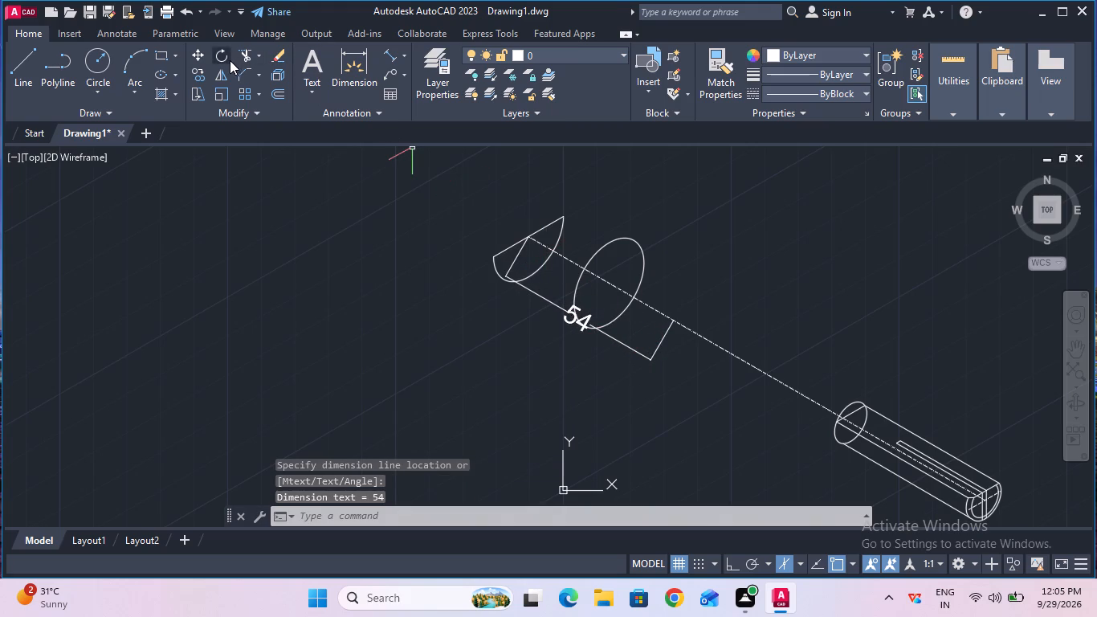
Draw a short marker line from the midpoint of the 54 mm dimension's far extension line to its end on the center line.
left_click(790, 93)
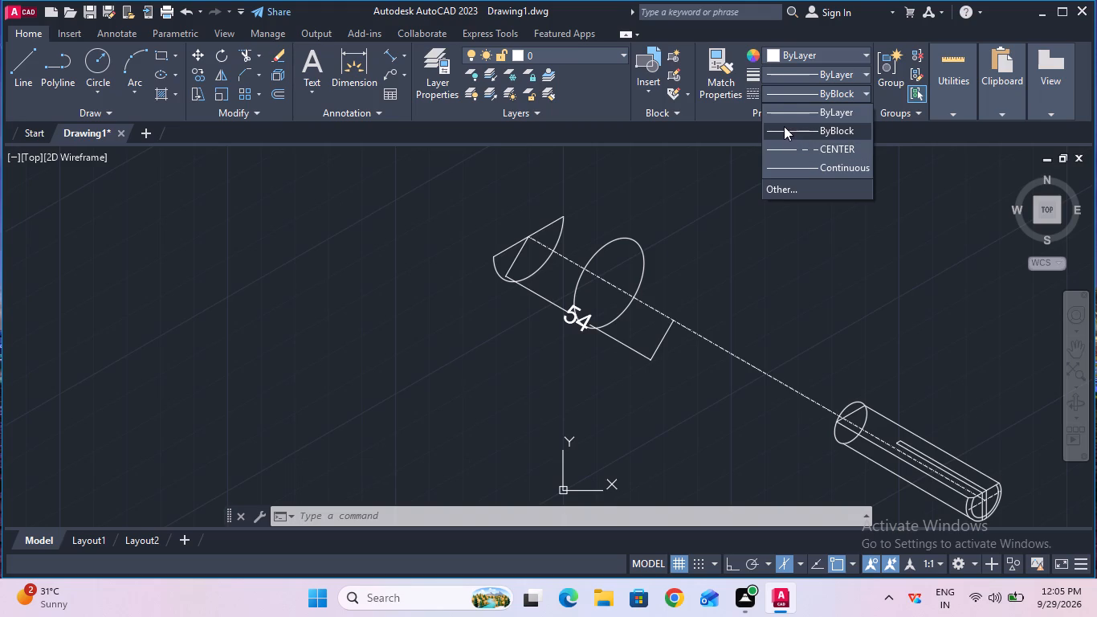
left_click(21, 73)
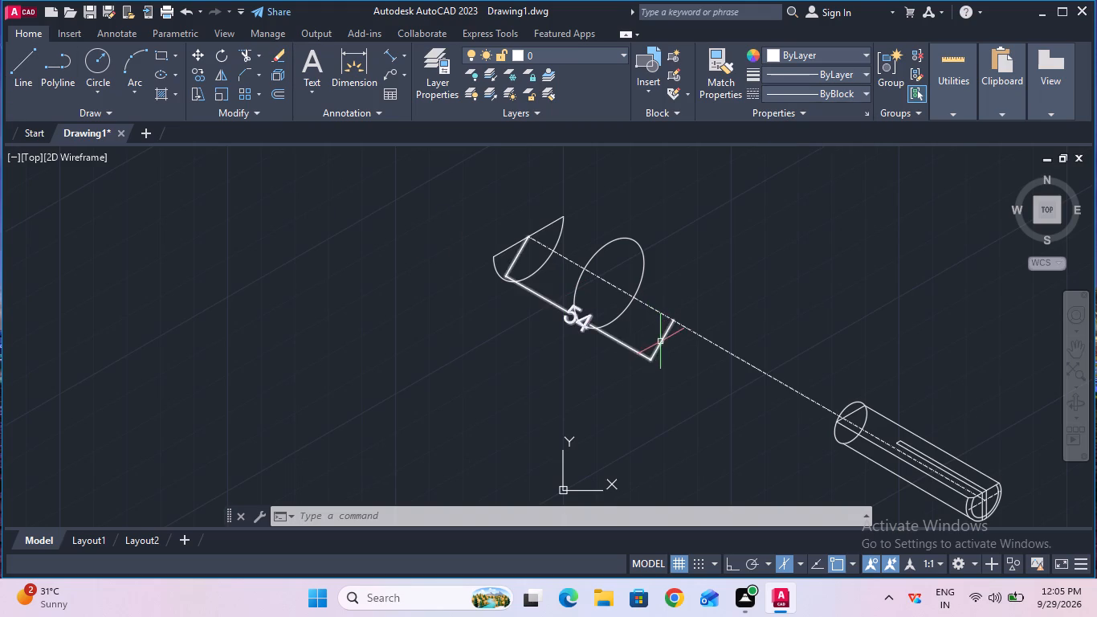
left_click(27, 80)
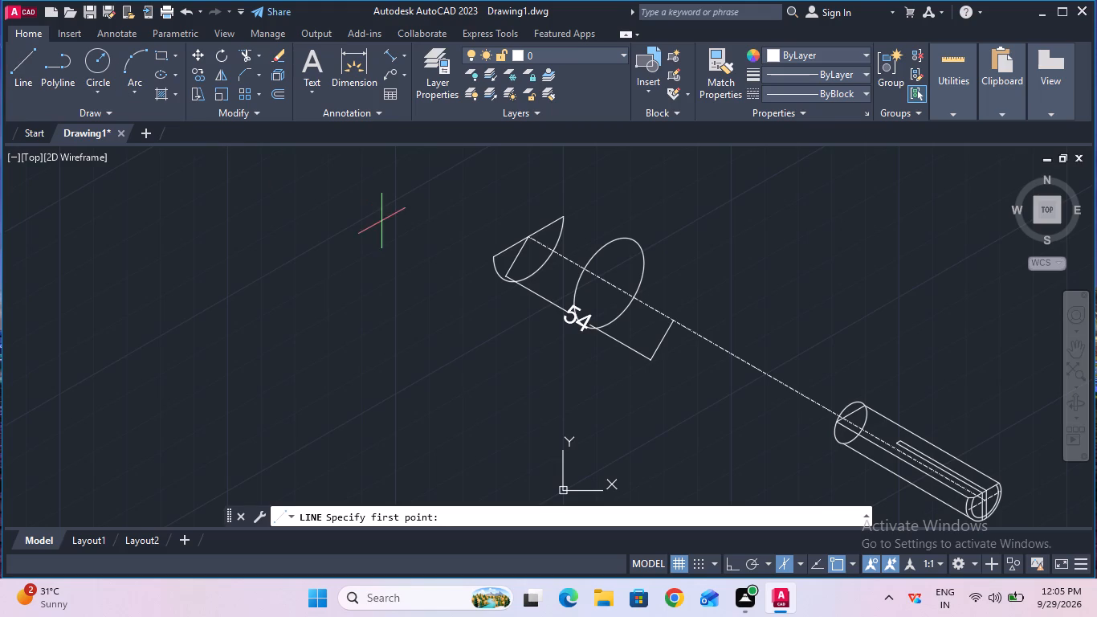
left_click(659, 345)
left_click(673, 322)
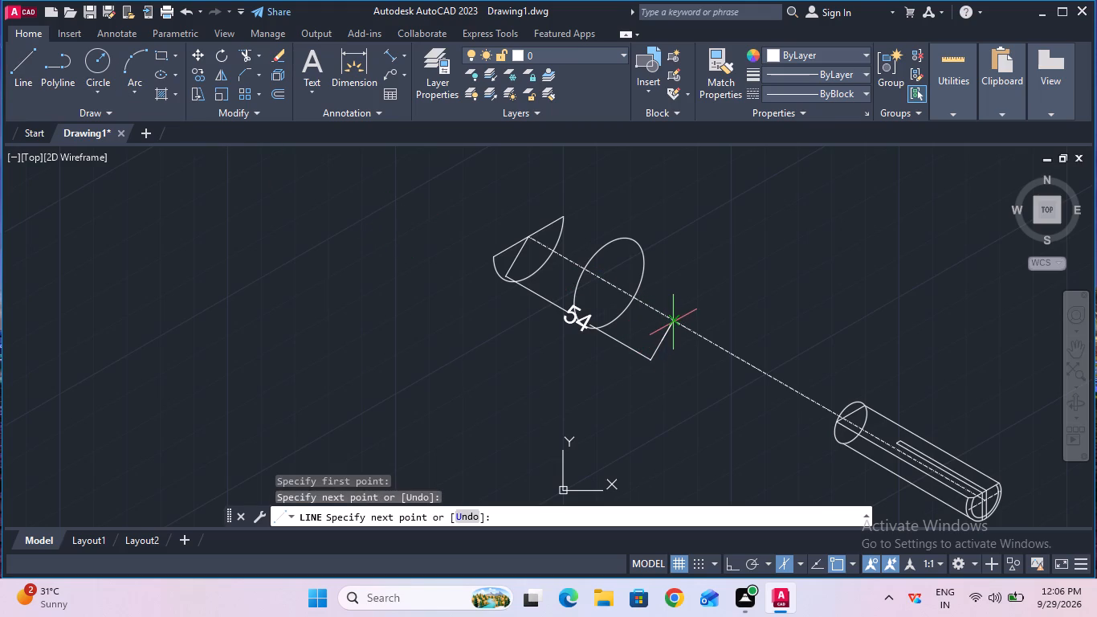
key("Escape")
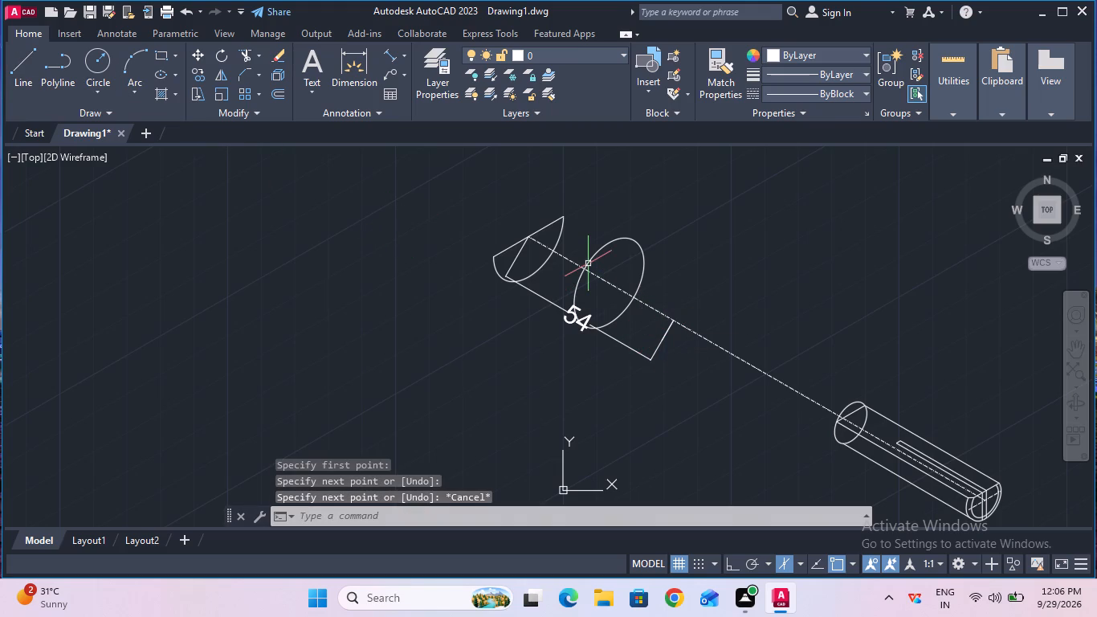
Delete the 54 mm aligned dimension, keeping the short marker line on the center line.
left_click(287, 53)
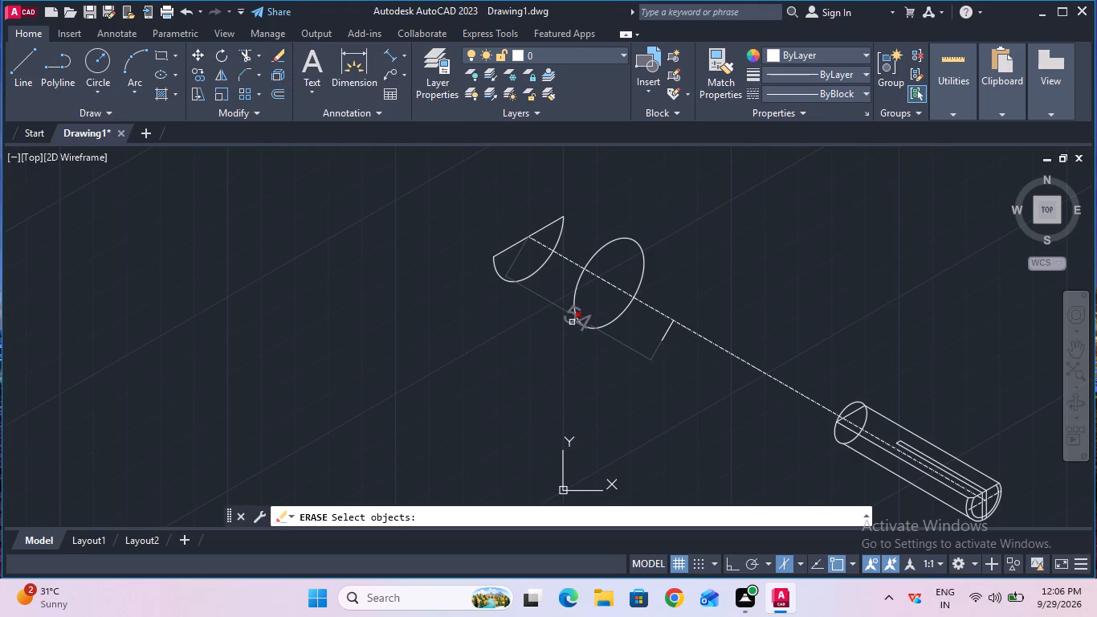
key("Return")
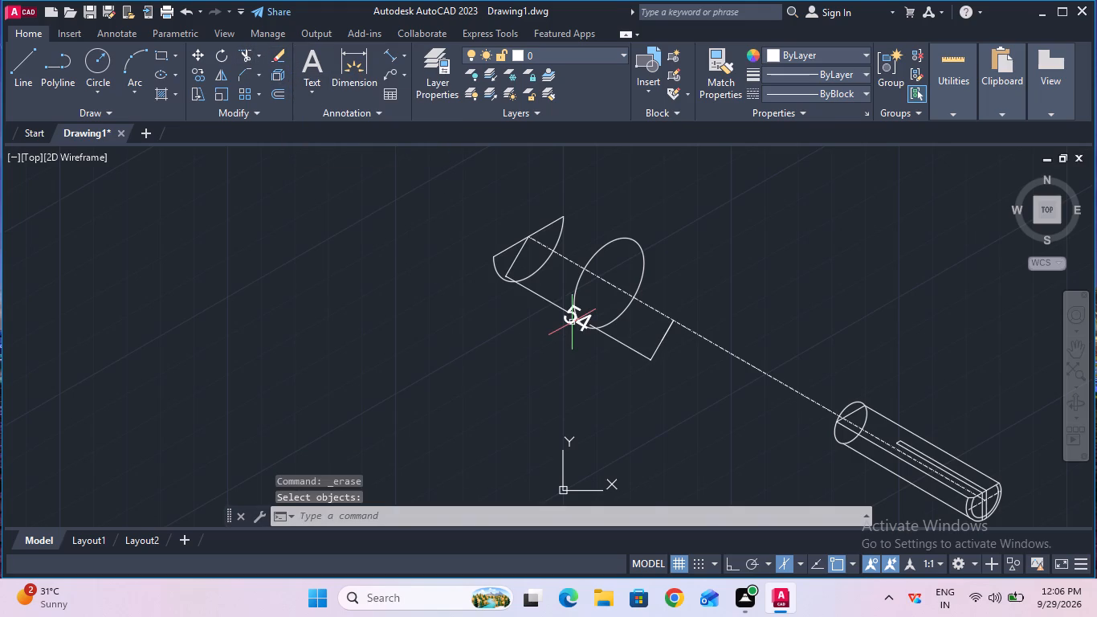
left_click(569, 321)
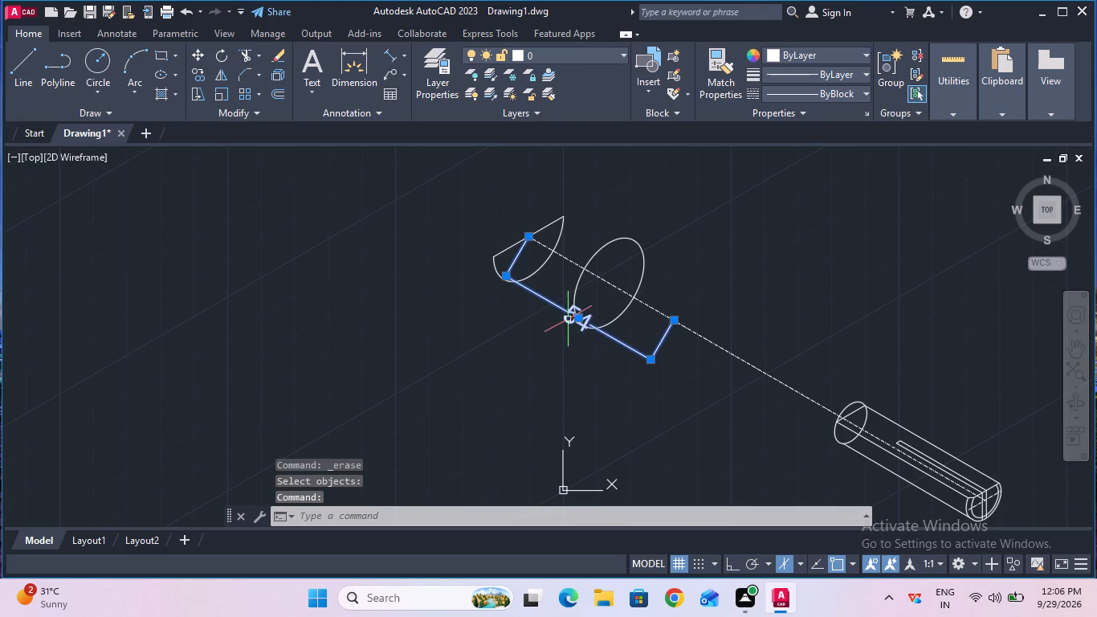
left_click(283, 55)
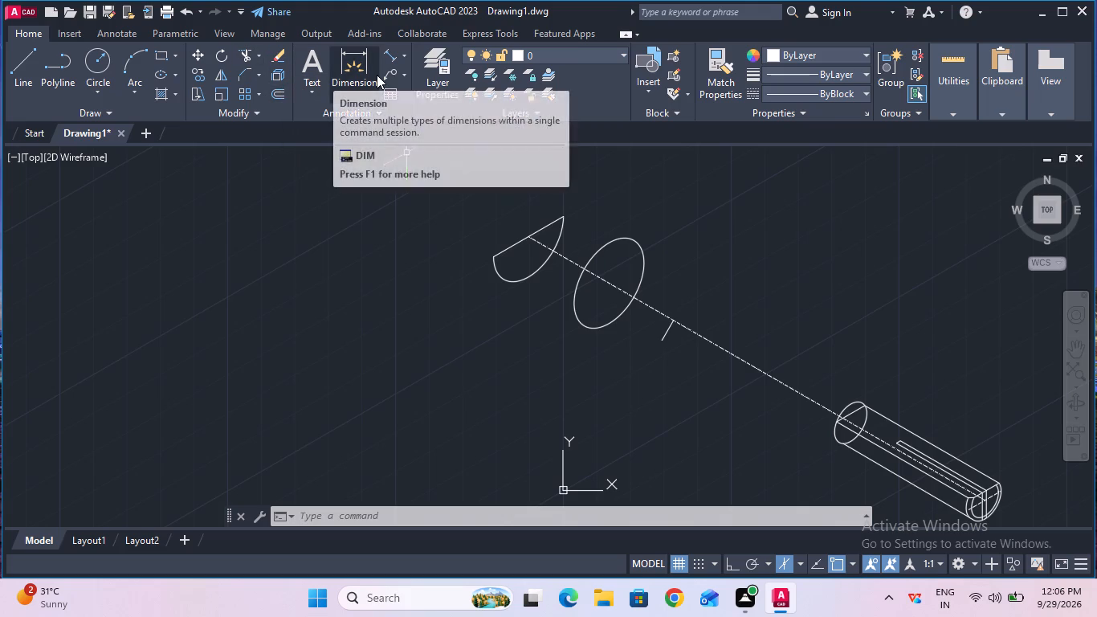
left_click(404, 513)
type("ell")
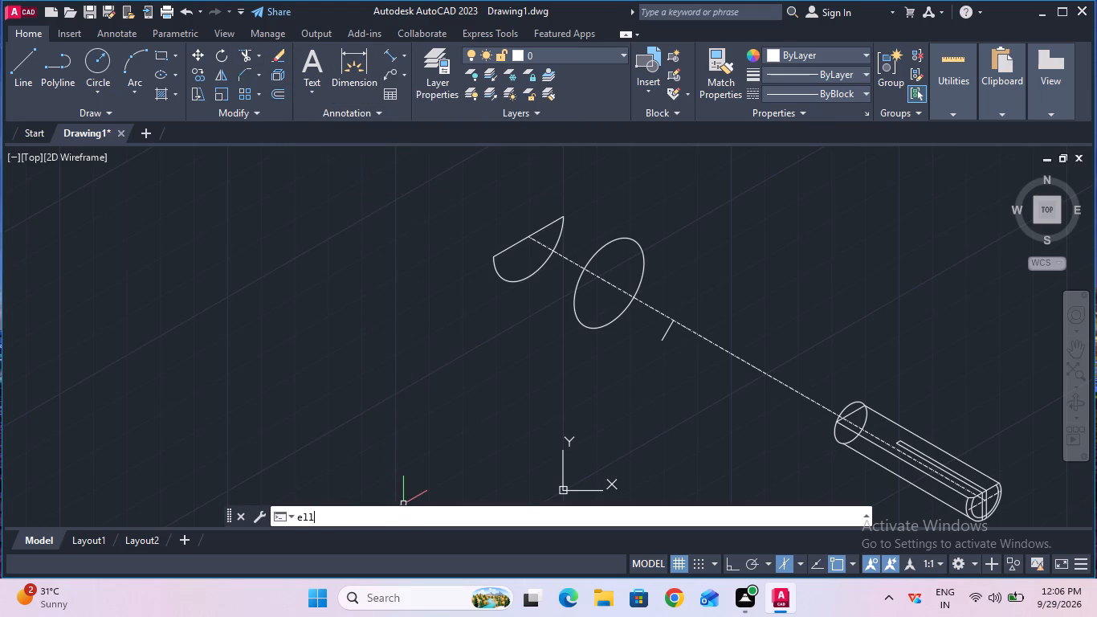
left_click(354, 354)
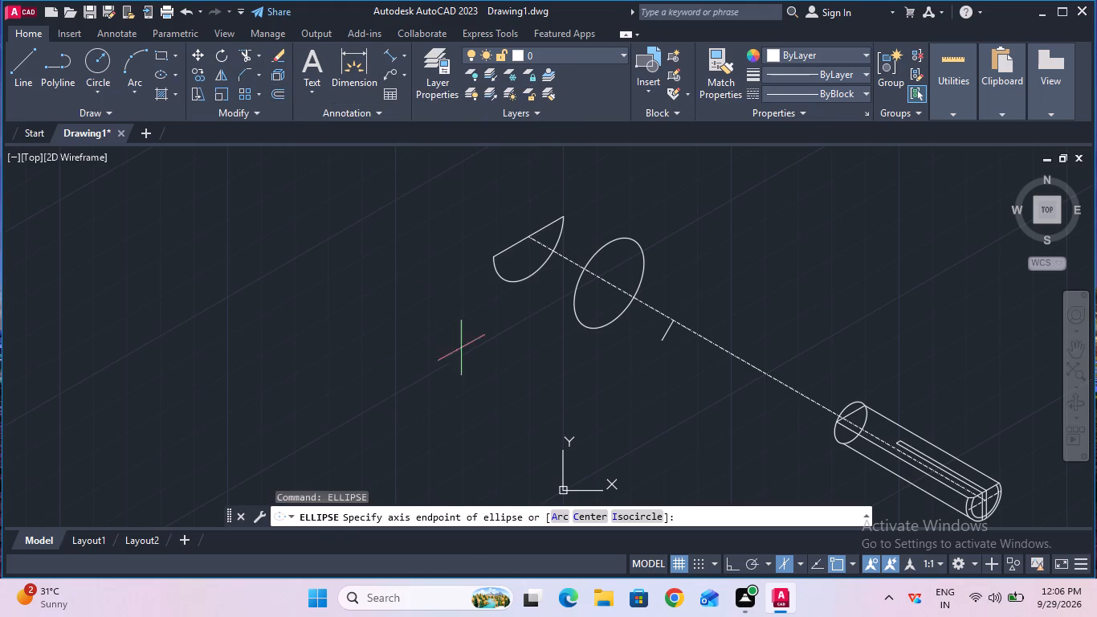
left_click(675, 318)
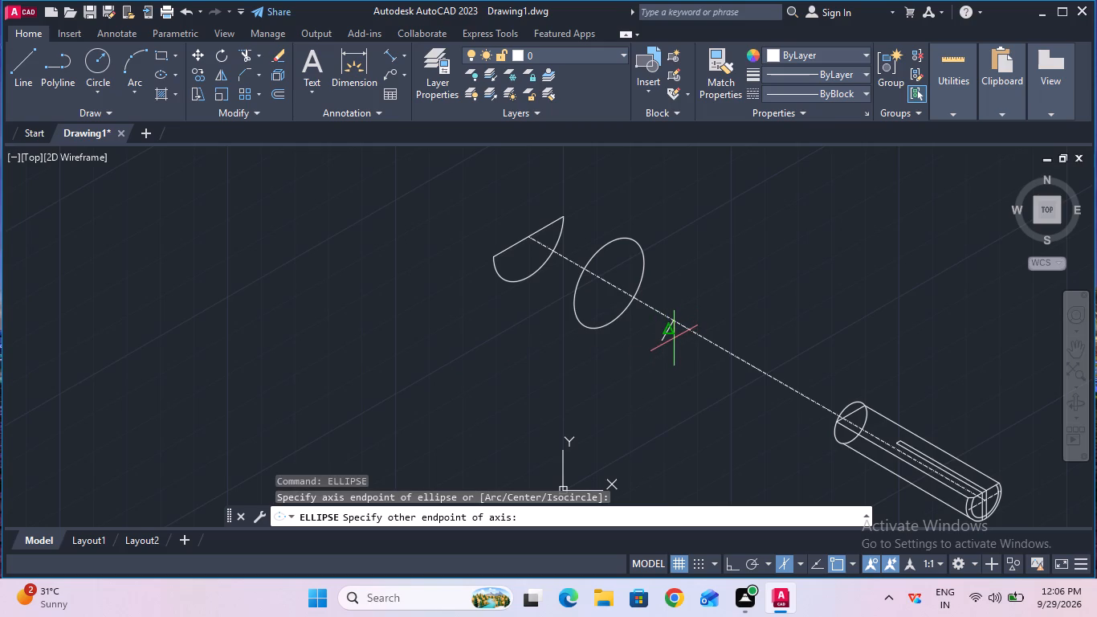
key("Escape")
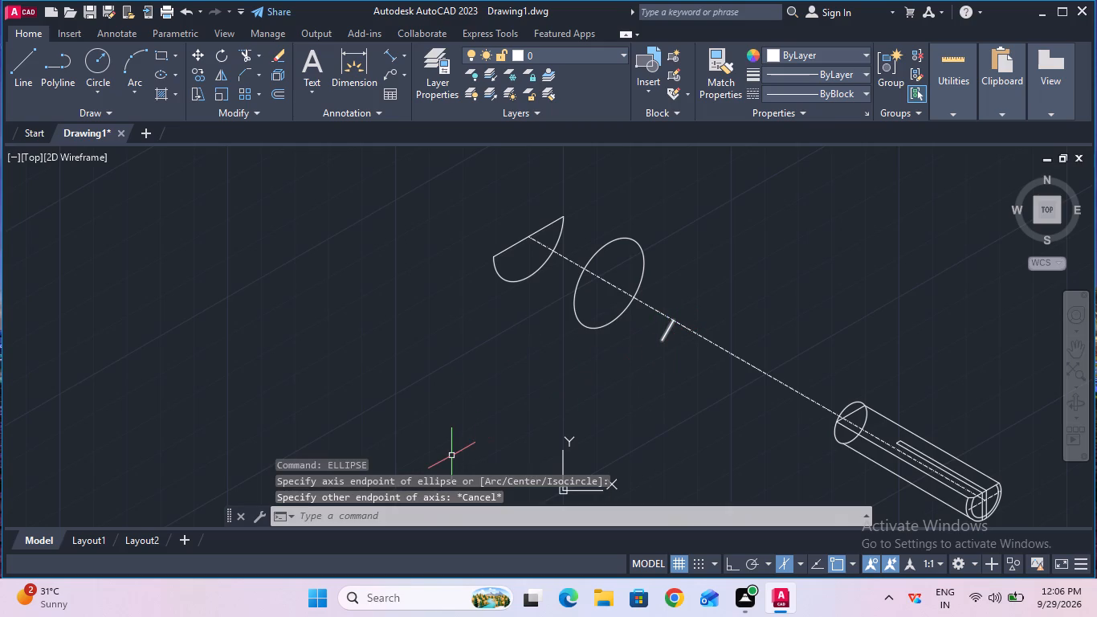
Draw a 23 mm radius isocircle on the right isoplane, centered where the short marker line meets the center line.
key("e")
type("ll")
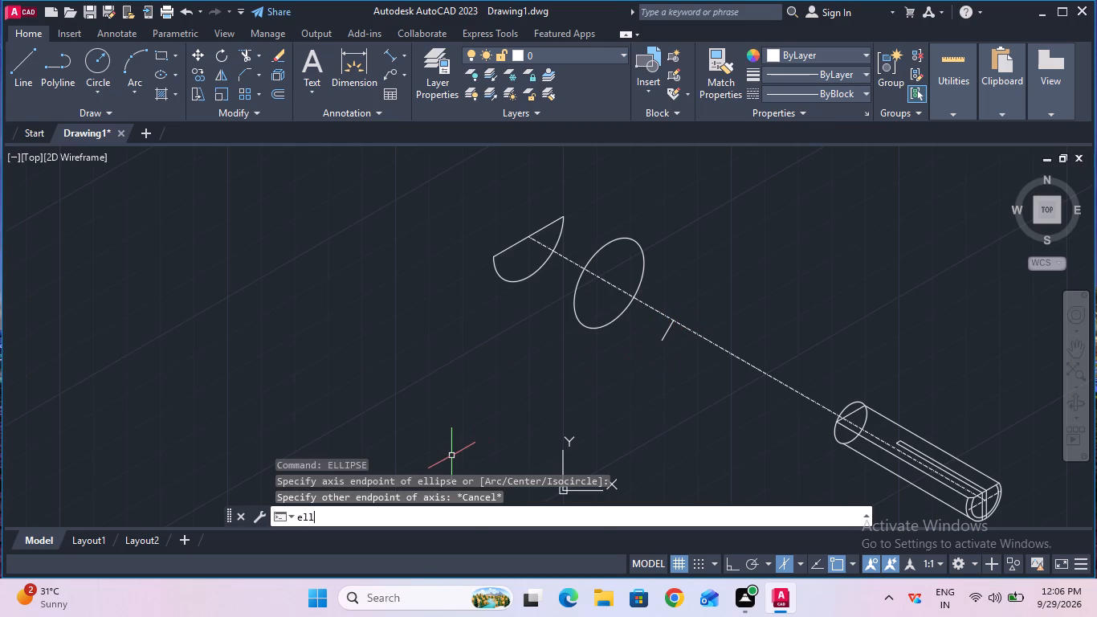
left_click(398, 365)
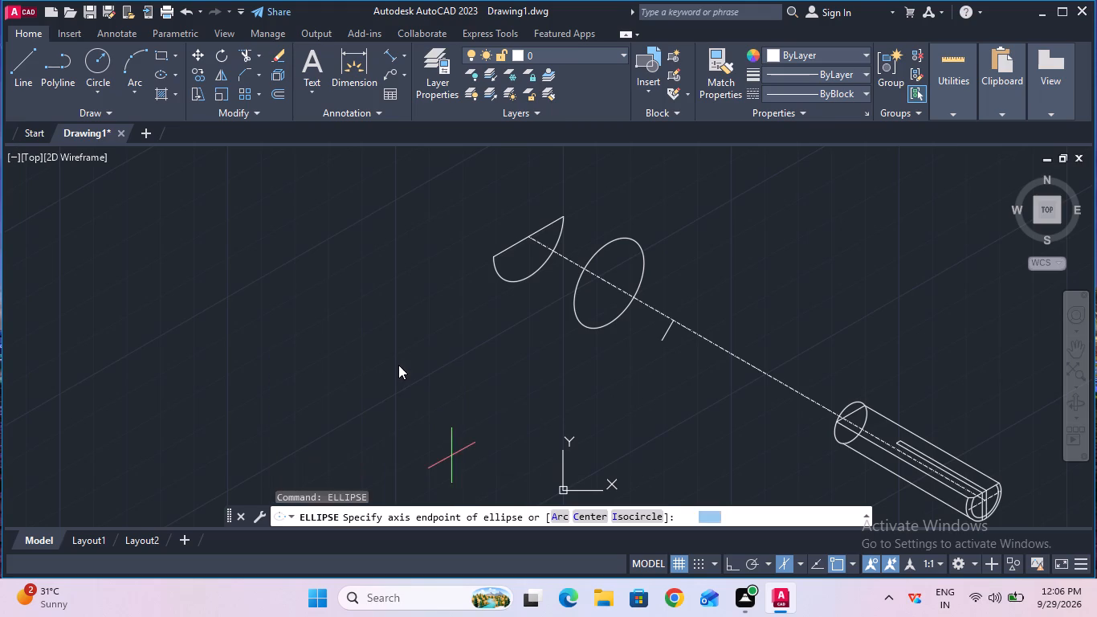
left_click(638, 510)
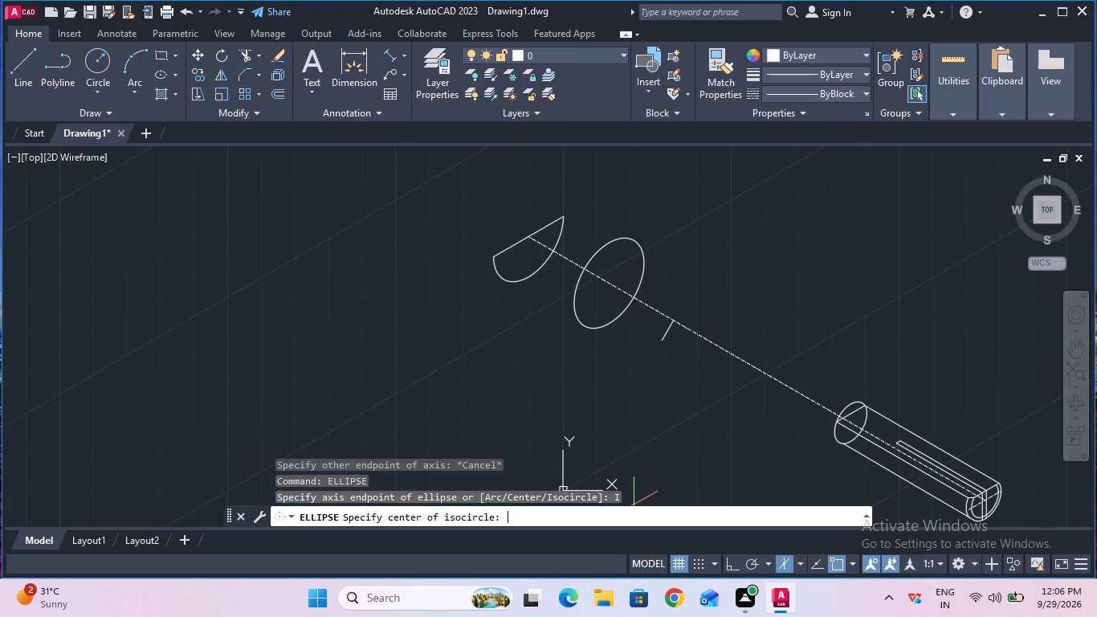
left_click(673, 317)
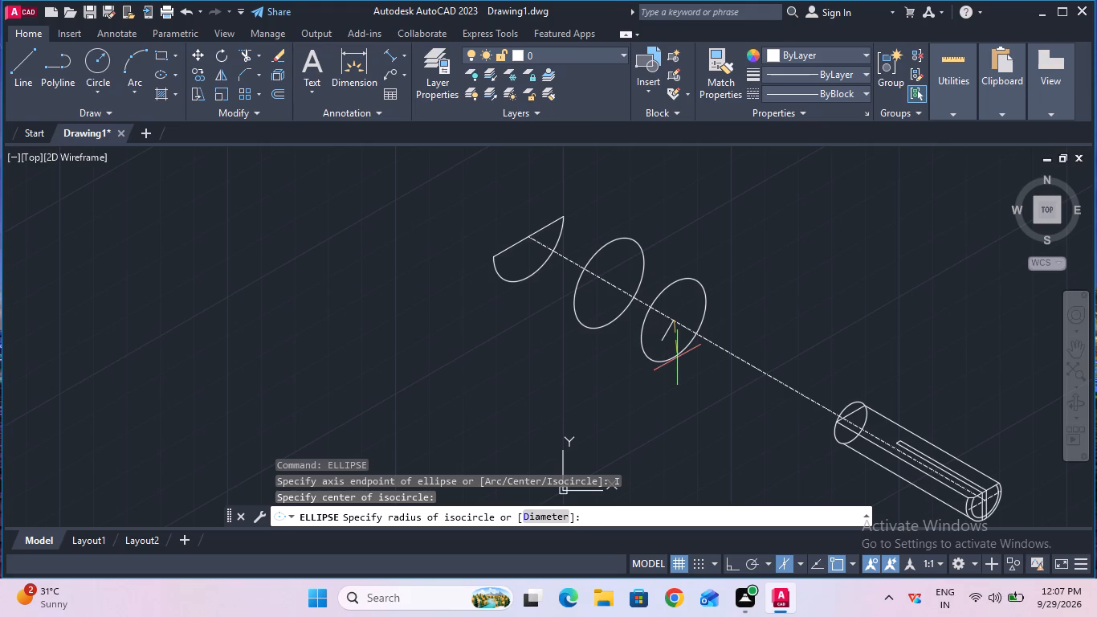
key("2")
key("3")
key("Return")
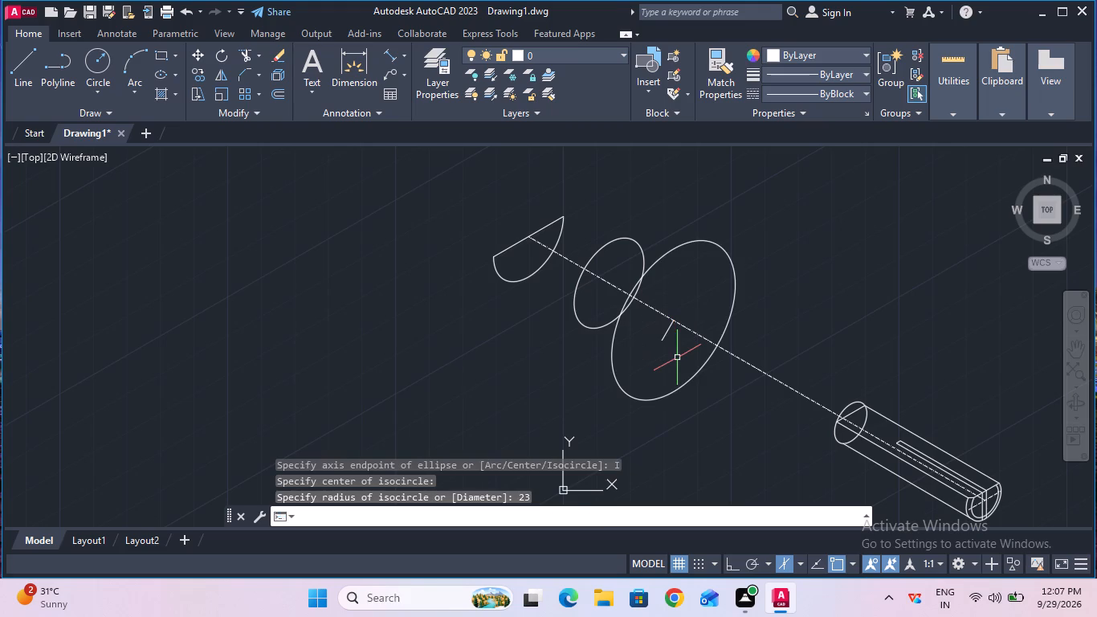
key("Escape")
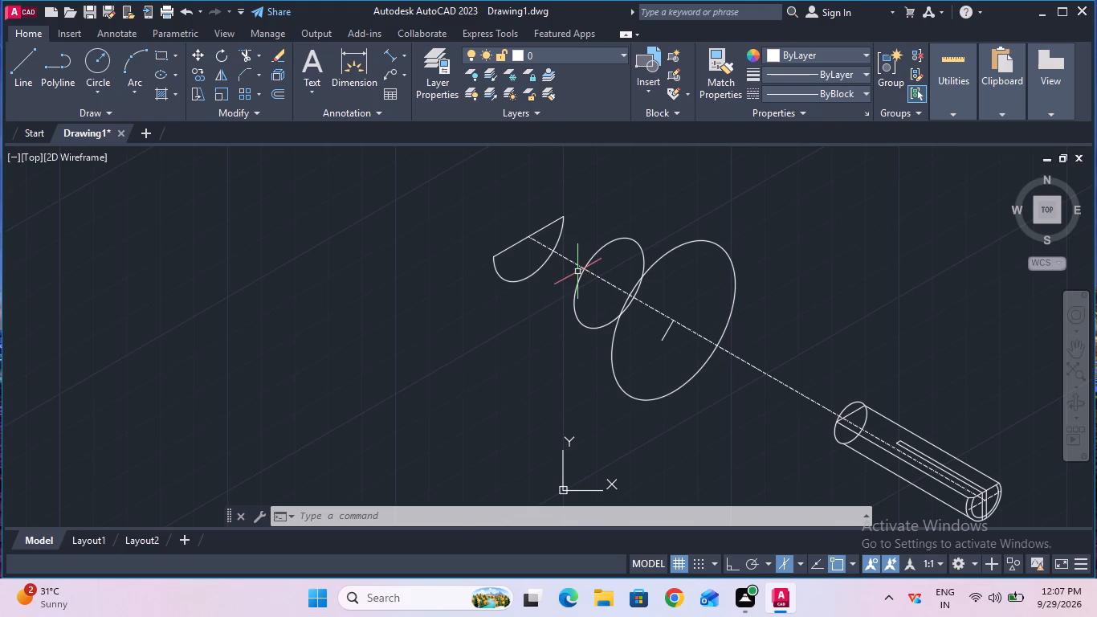
Trim away the part of the 13 mm isocircle that lies inside the 23 mm isocircle.
left_click(243, 49)
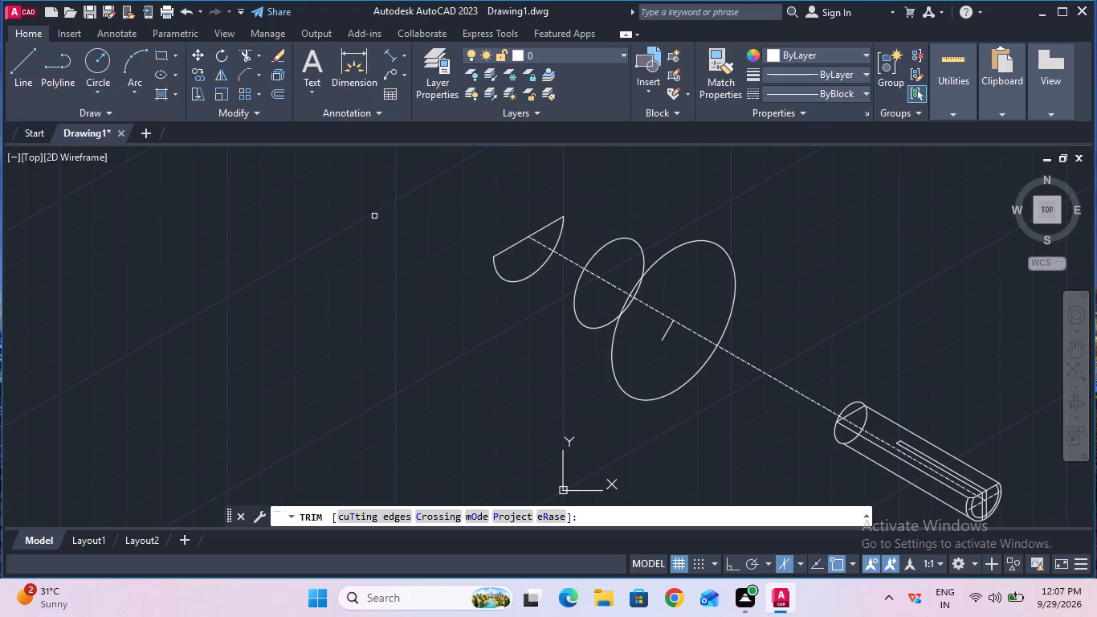
left_click(630, 306)
left_click(637, 294)
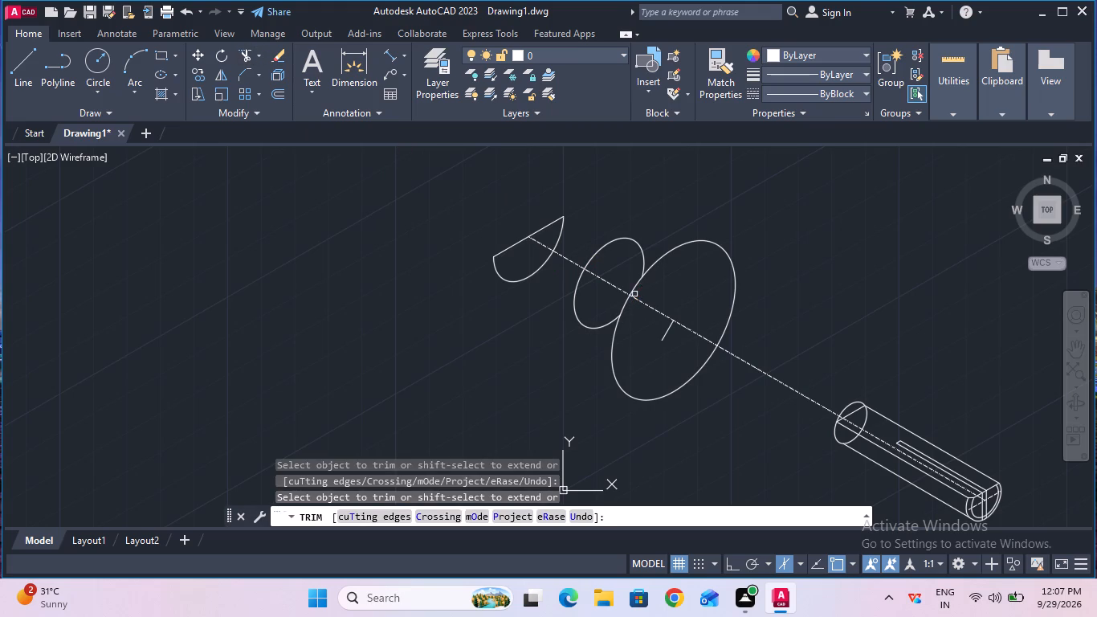
key("Escape")
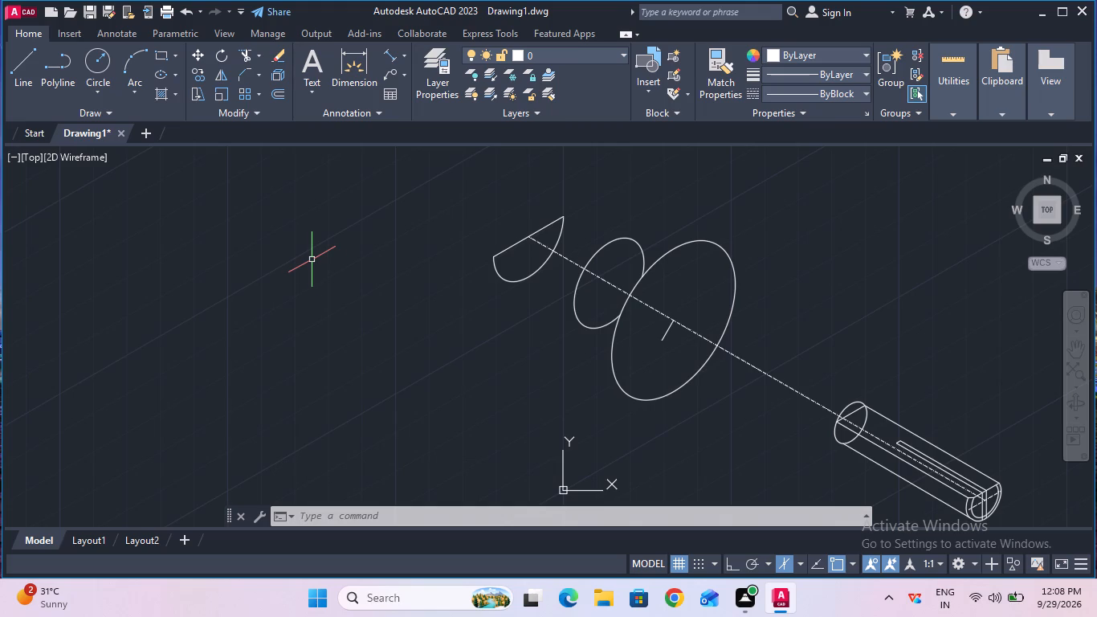
Stretch the 23 mm isocircle, entering 14 for the base point.
left_click(615, 376)
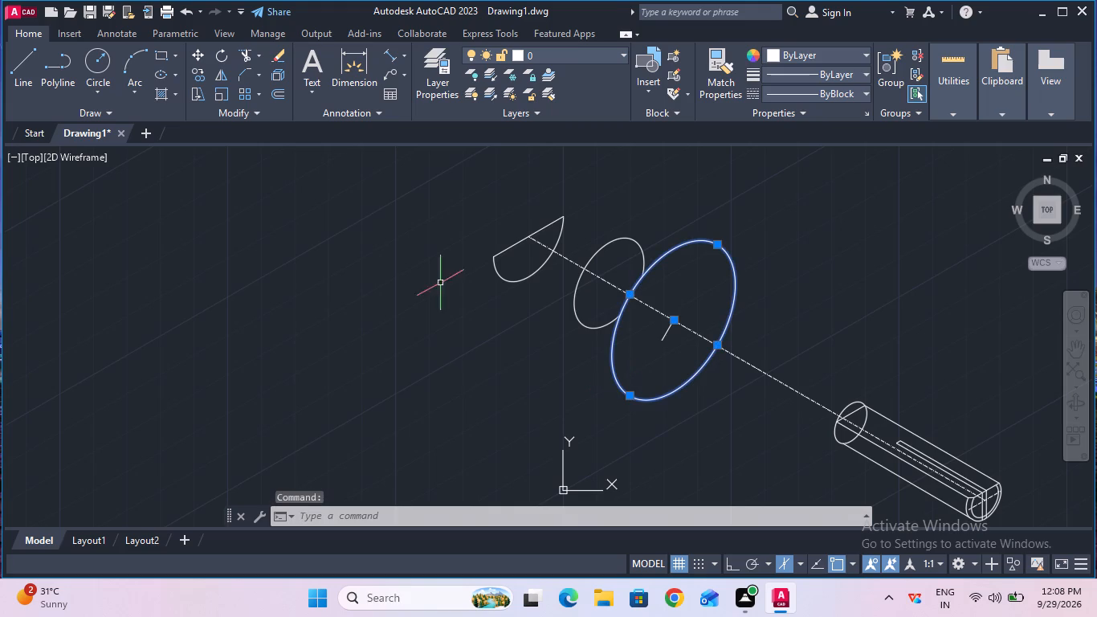
left_click(202, 99)
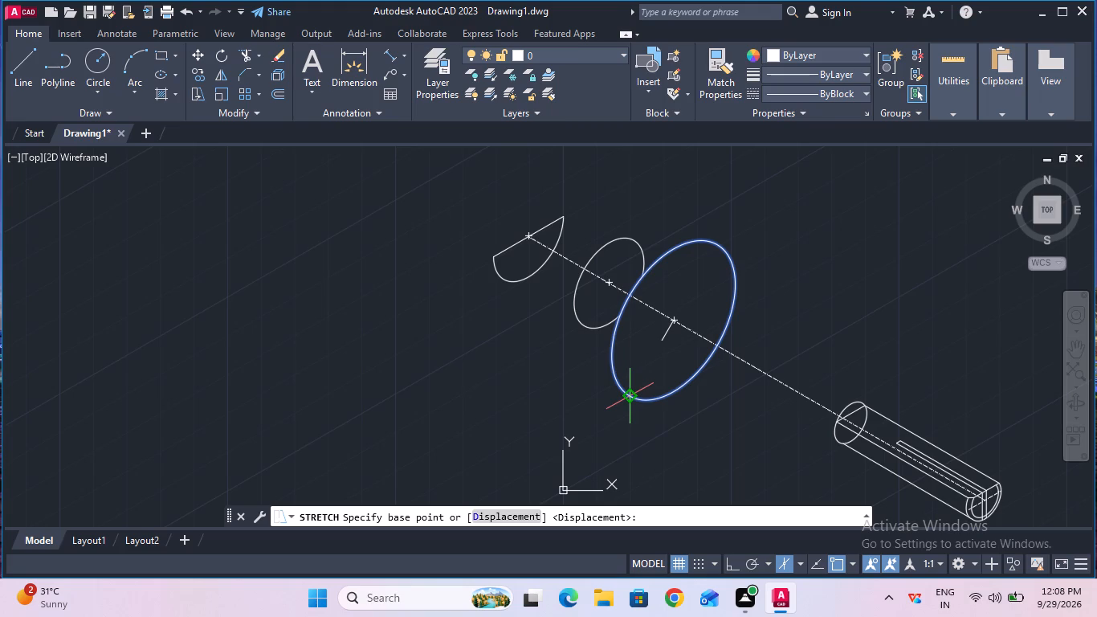
left_click(648, 522)
type("14")
key("Return")
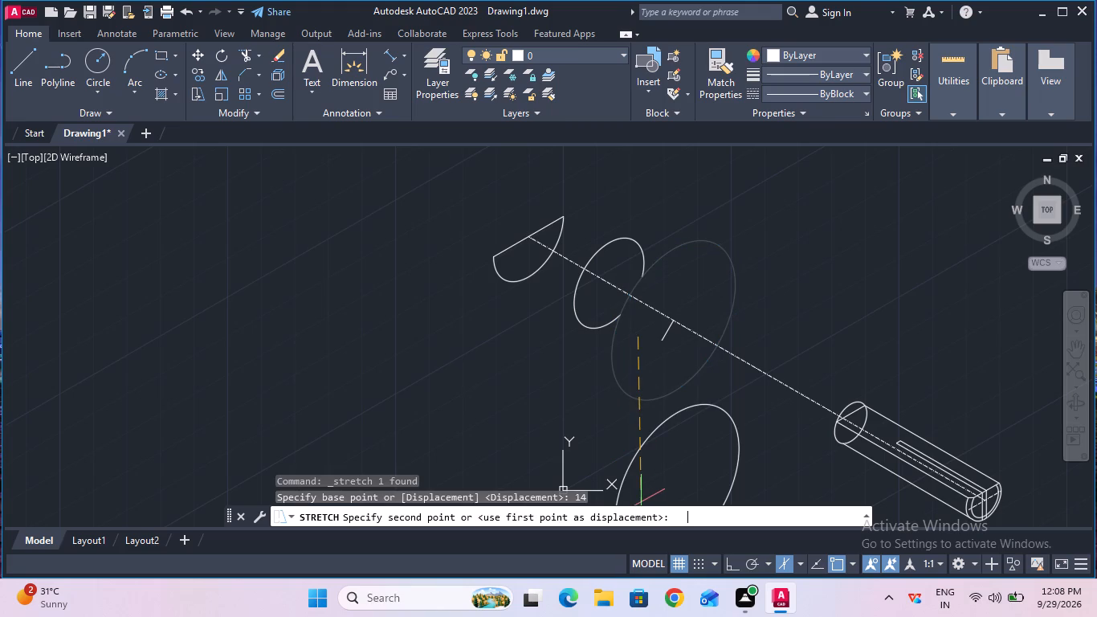
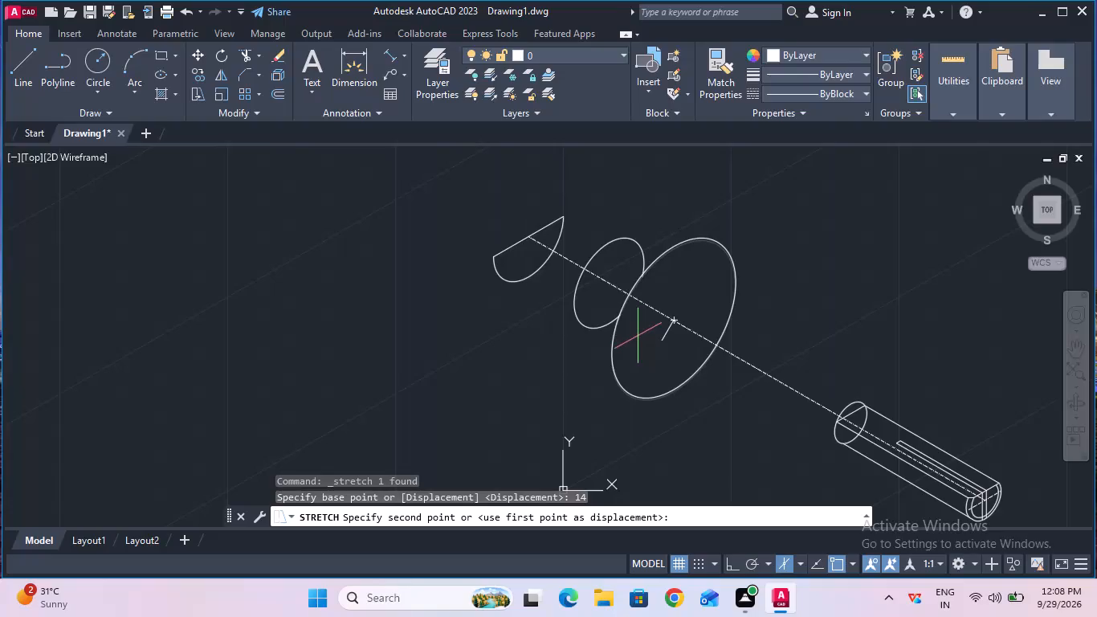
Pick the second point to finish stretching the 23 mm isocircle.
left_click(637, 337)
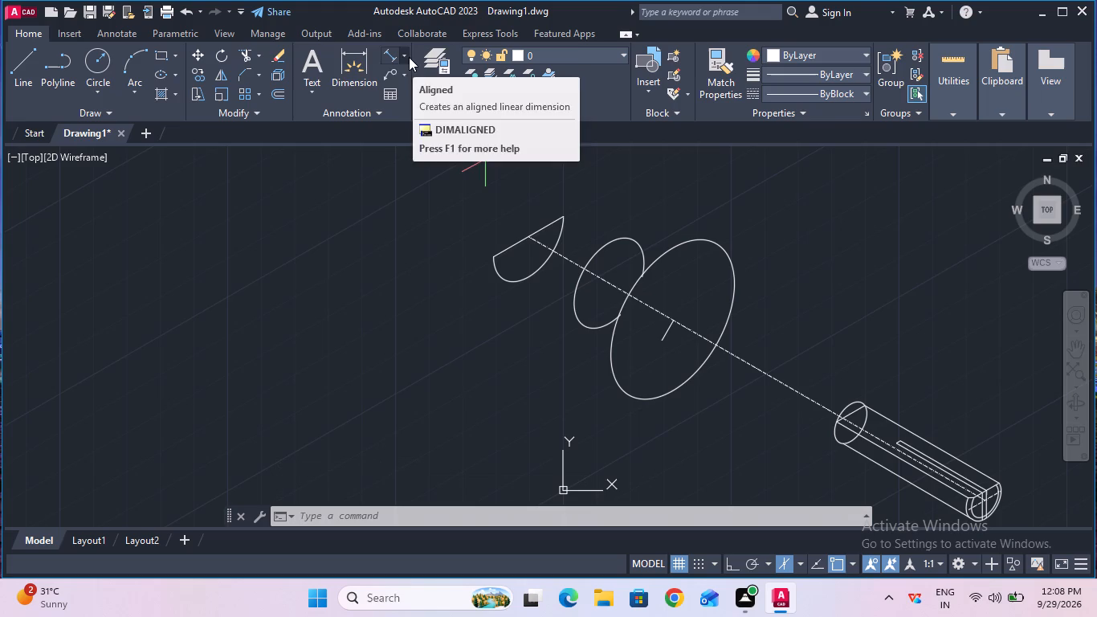
Trim away the short marker line and the ends of the 13 mm isocircle that overhang into the 23 mm isocircle.
left_click(240, 59)
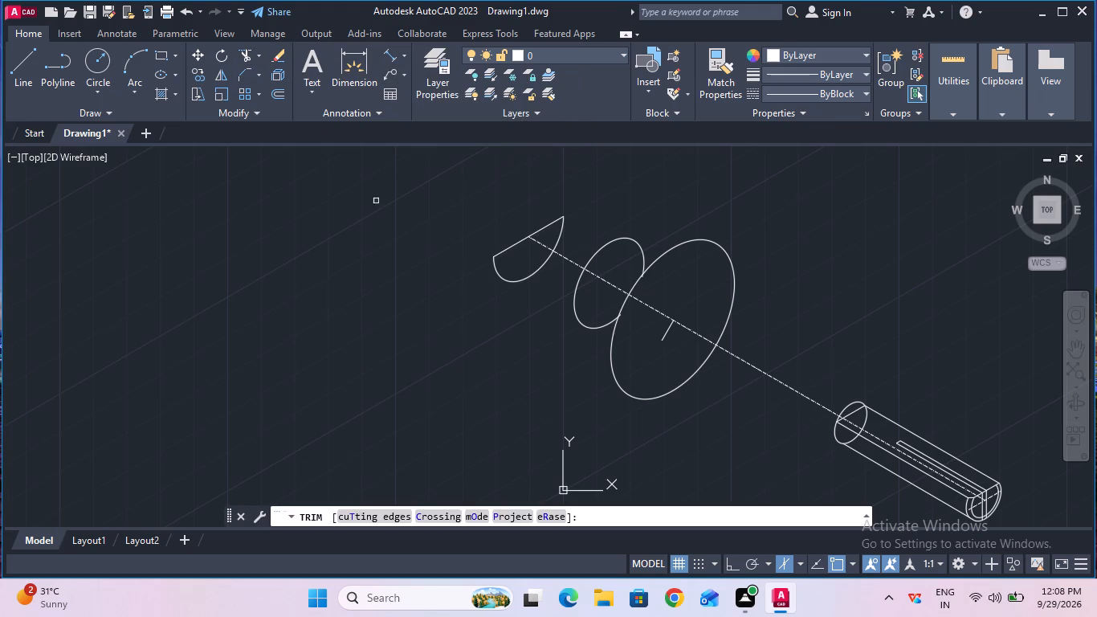
left_click(660, 339)
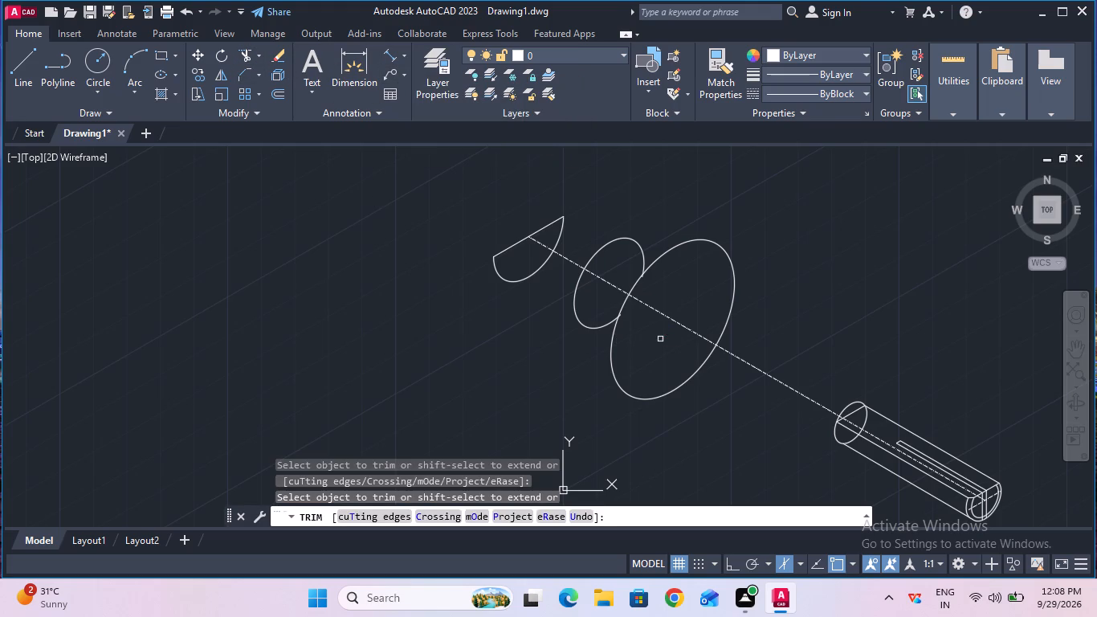
scroll(638, 329, "up", 2, "ctrl")
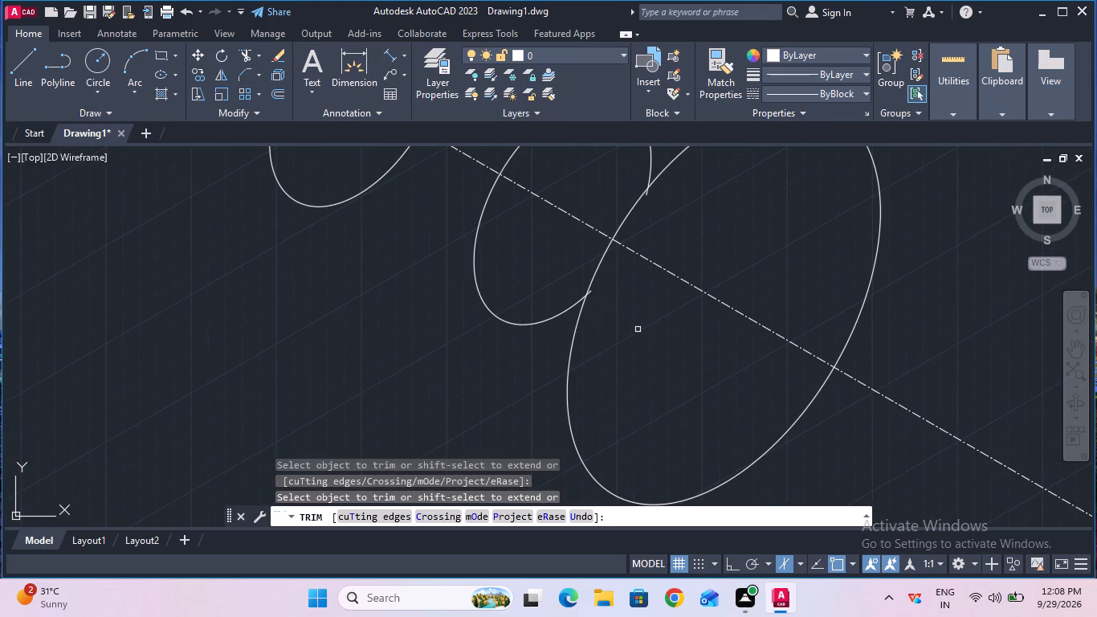
left_click(592, 293)
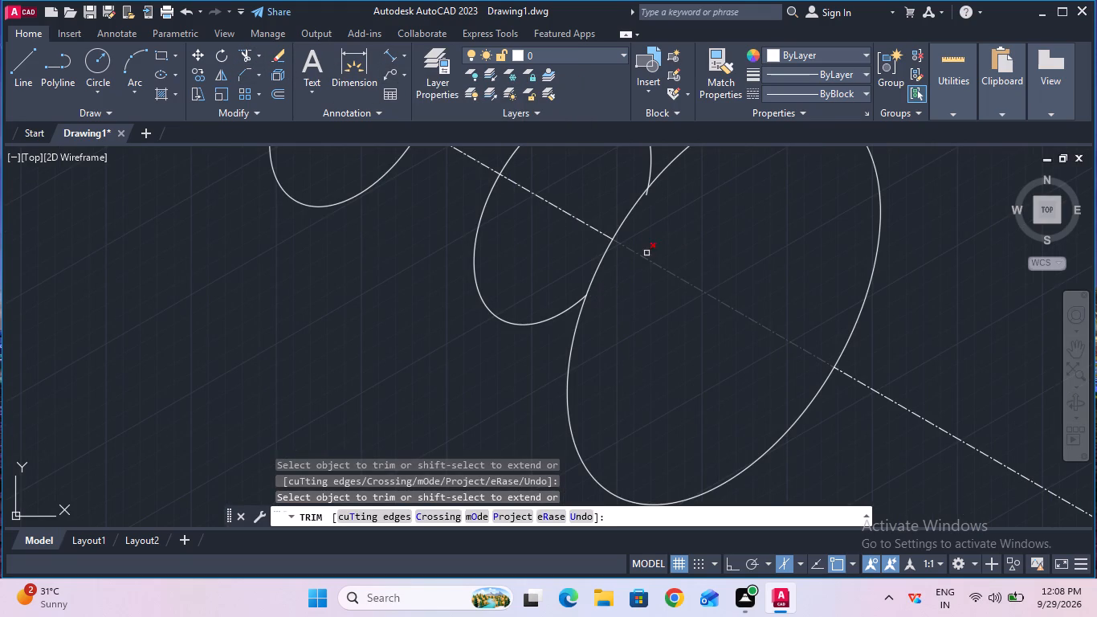
left_click(649, 194)
scroll(700, 216, "down", 2, "ctrl")
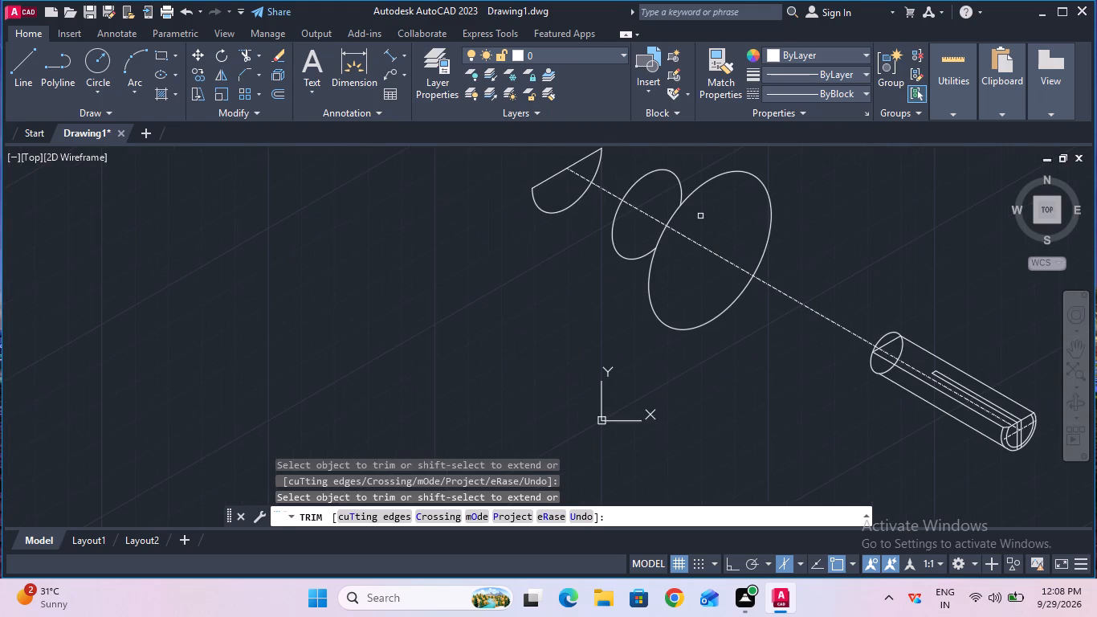
key("Escape")
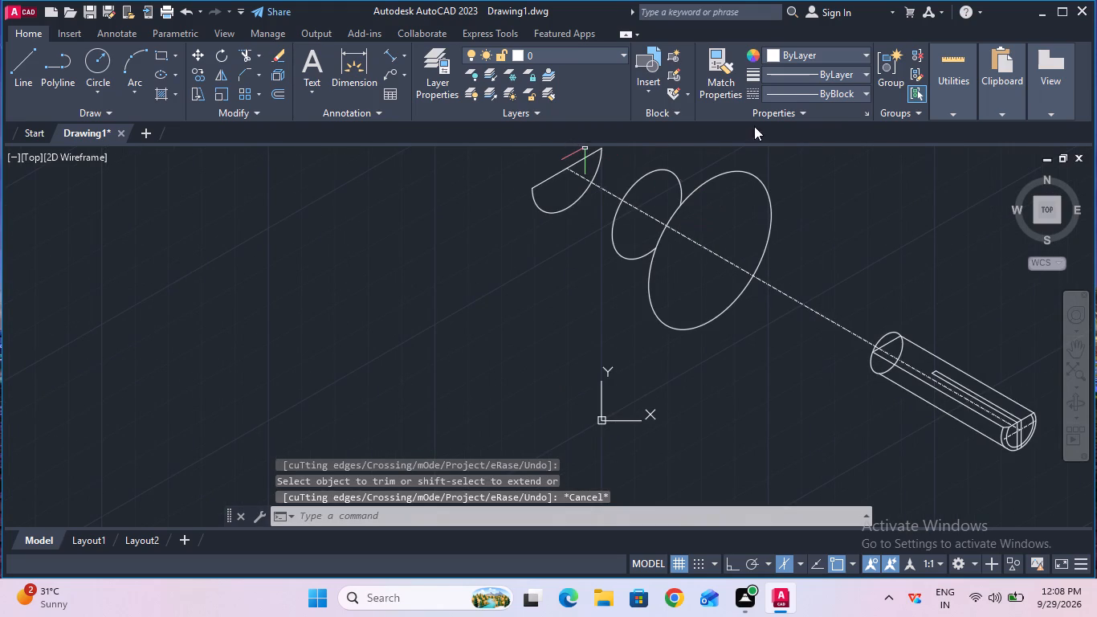
With the CENTER linetype and Ortho on, draw a 30 mm line at 210° from the 23 mm isocircle's center.
left_click(795, 92)
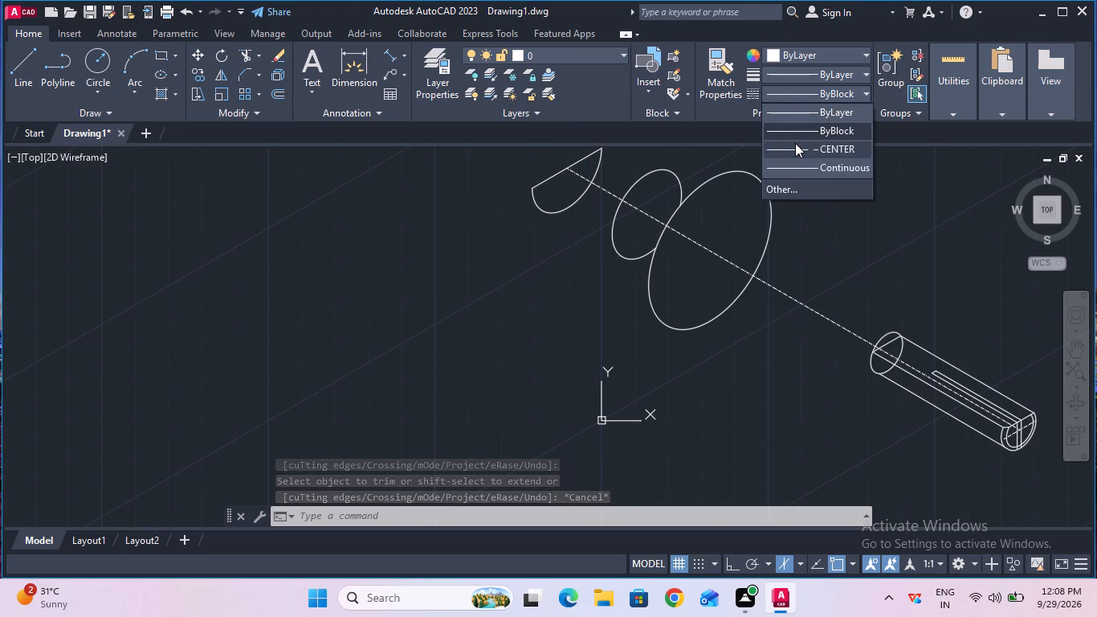
left_click(795, 143)
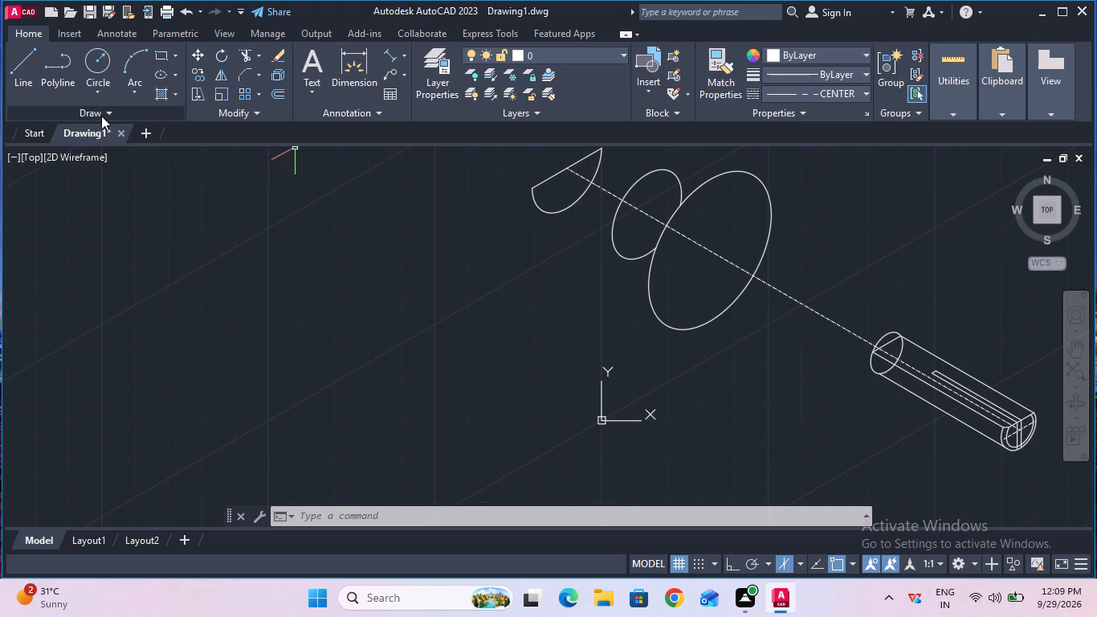
left_click(25, 86)
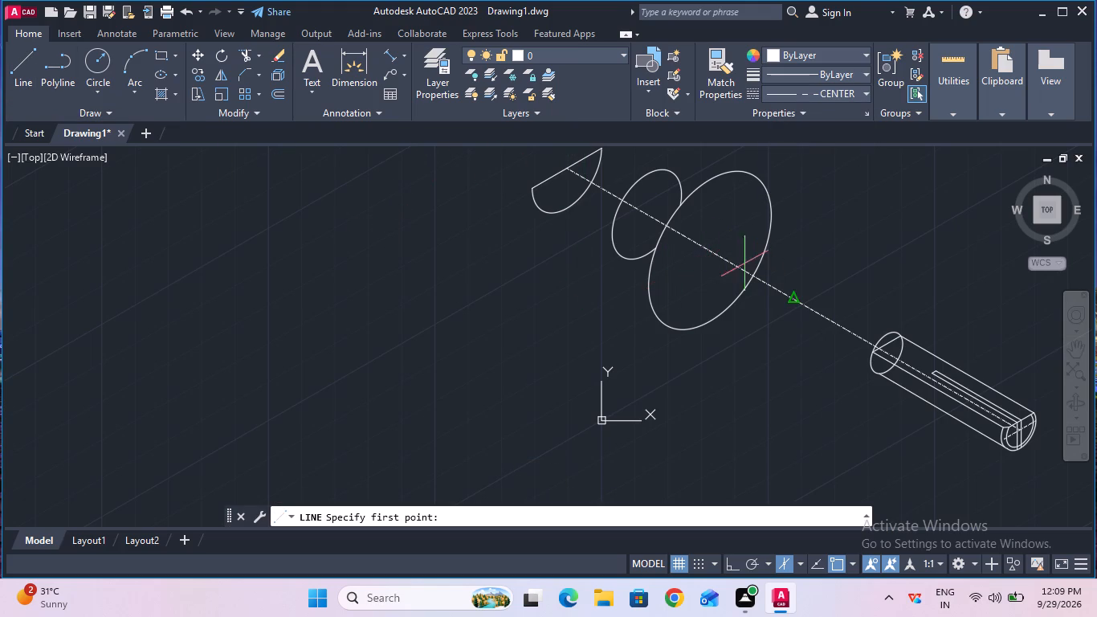
left_click(712, 253)
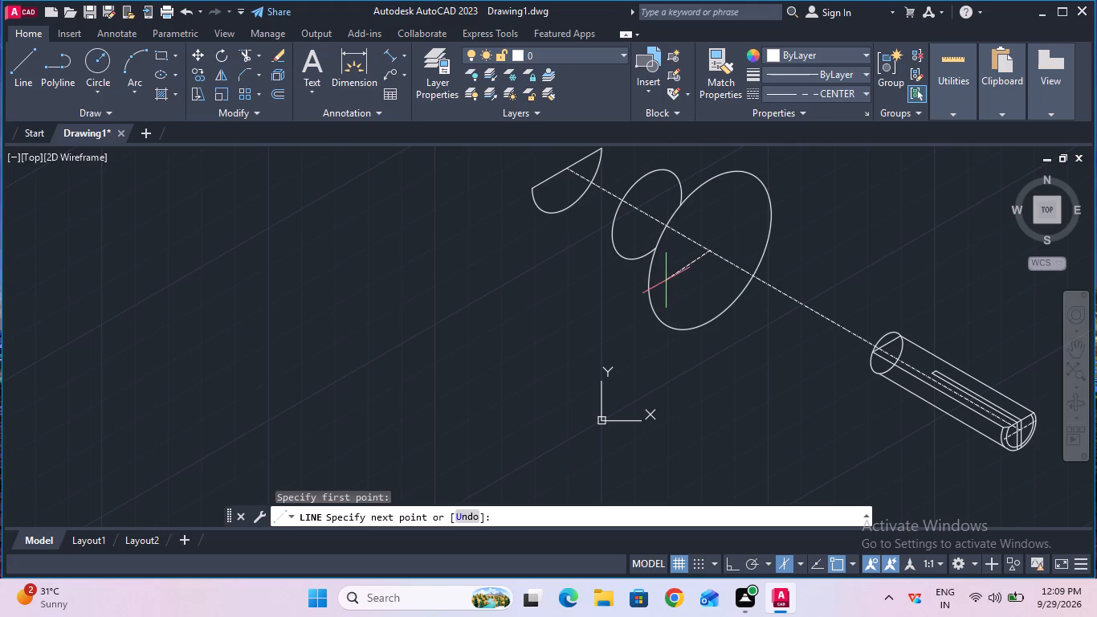
key("F8")
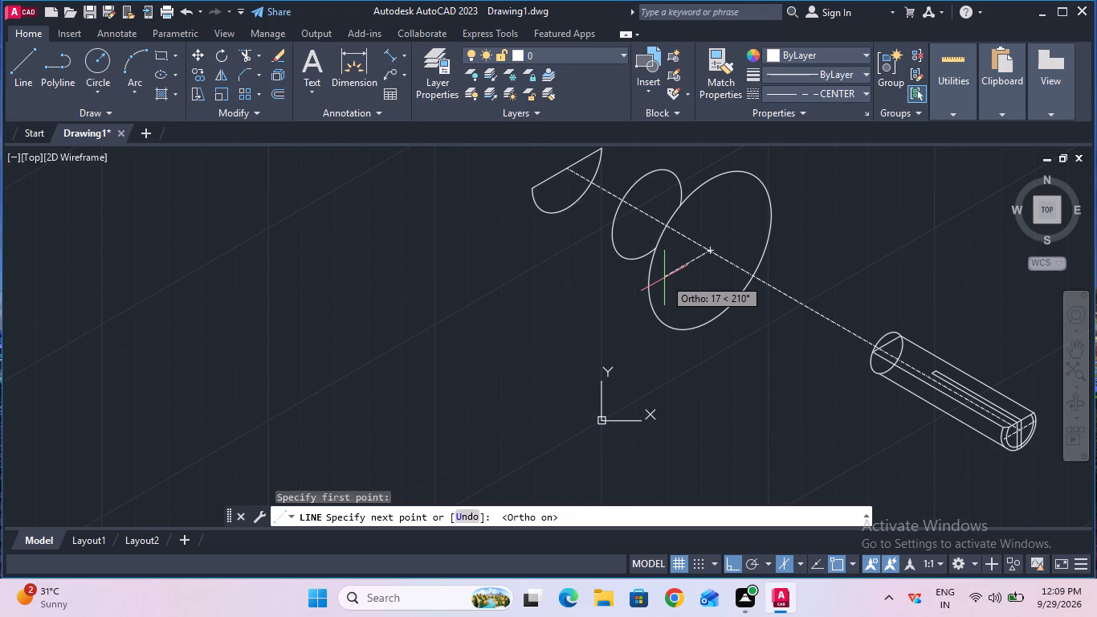
type("30")
key("Return")
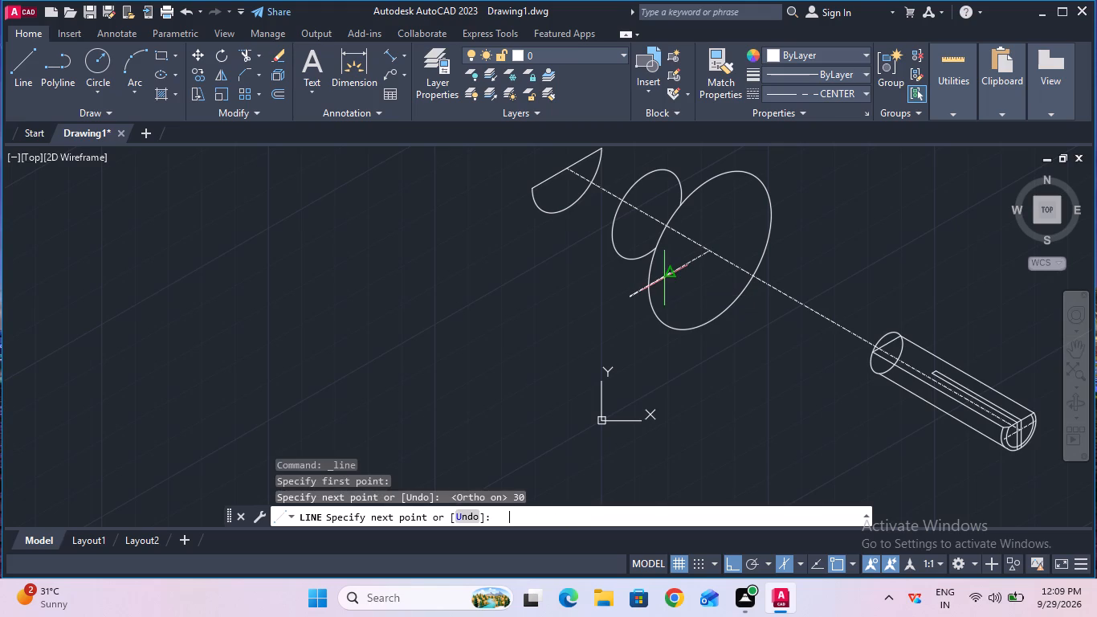
key("Escape")
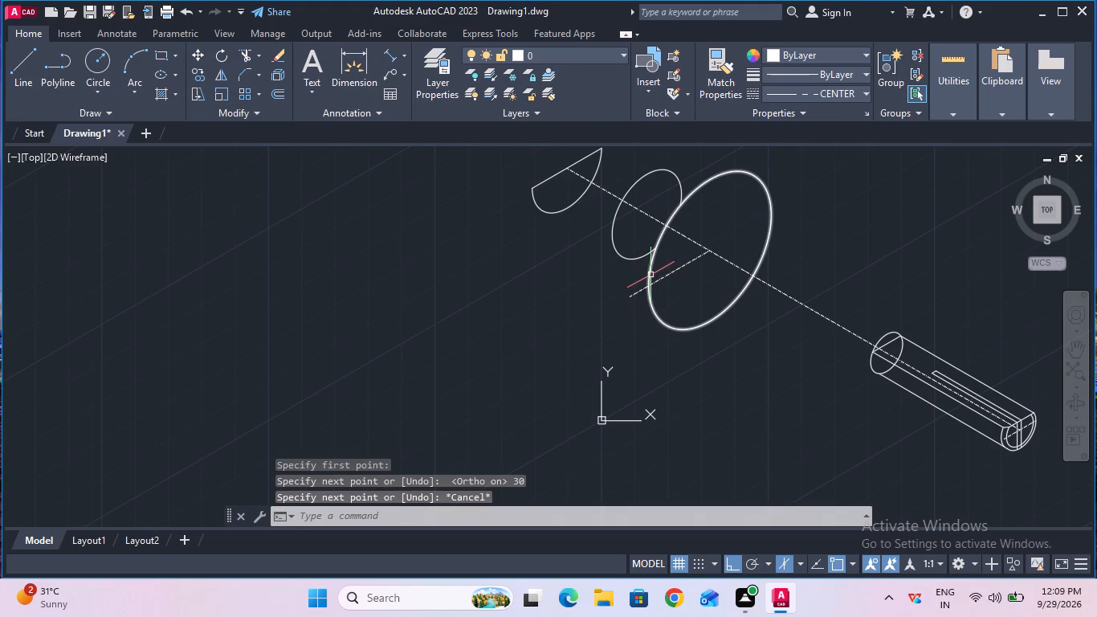
Delete the 23 mm isocircle.
left_click(650, 275)
key("Delete")
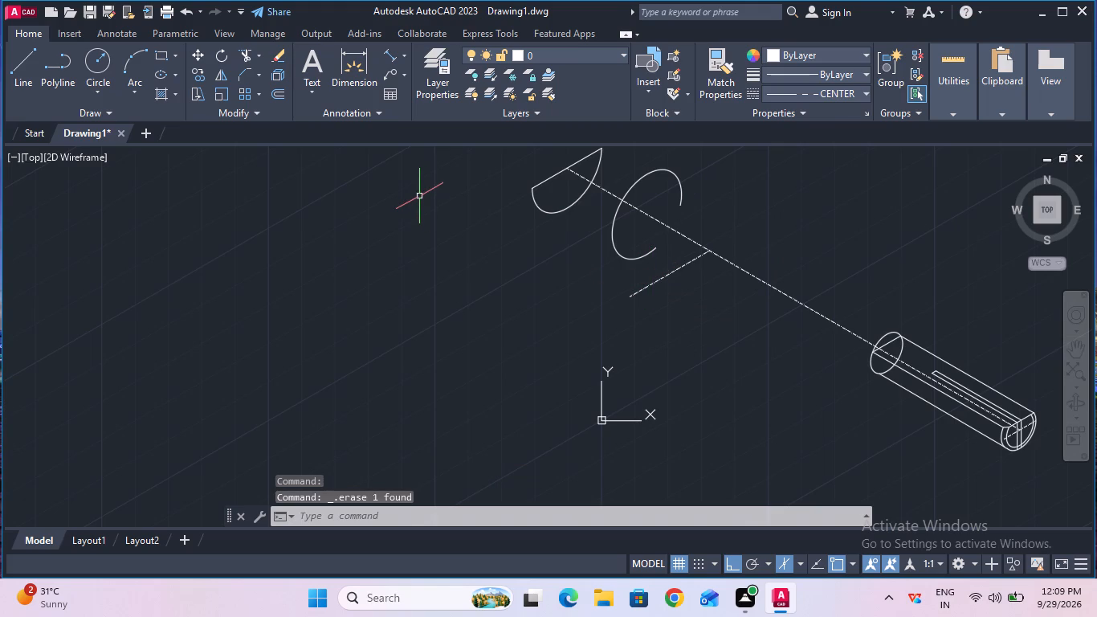
Draw a 30 mm radius isocircle centered where the 30 mm line meets the long center line.
key("e")
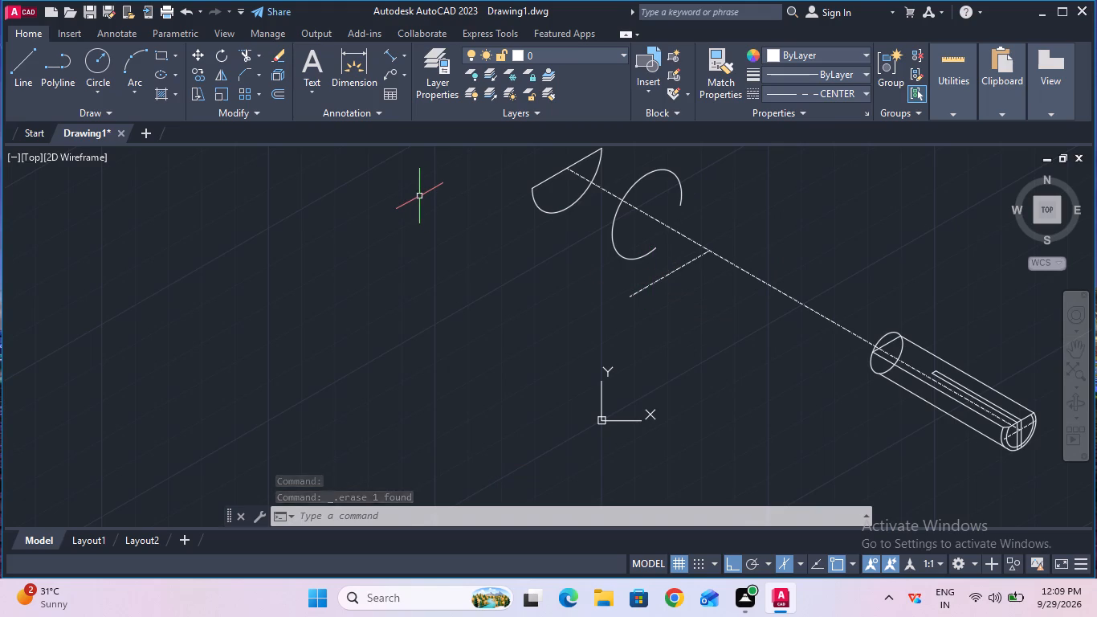
type("ll")
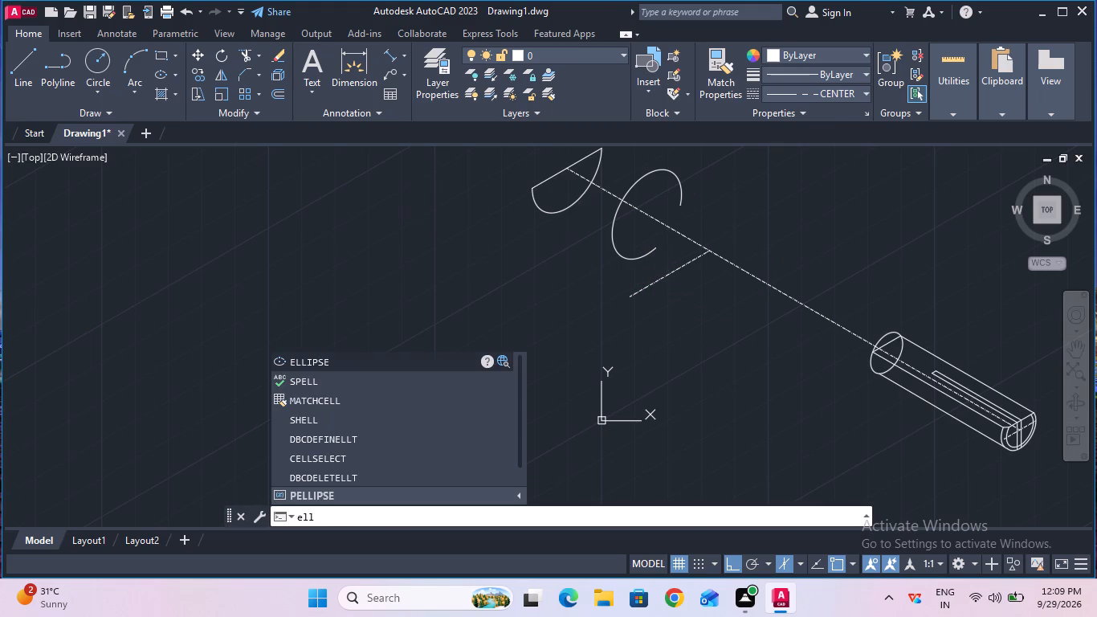
left_click(365, 352)
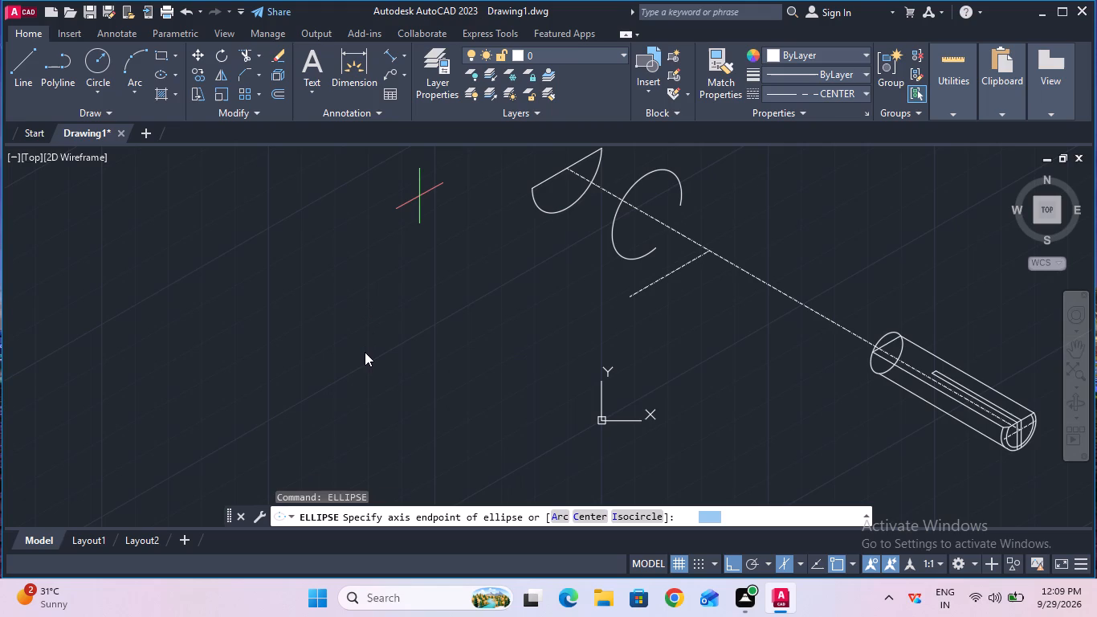
left_click(626, 512)
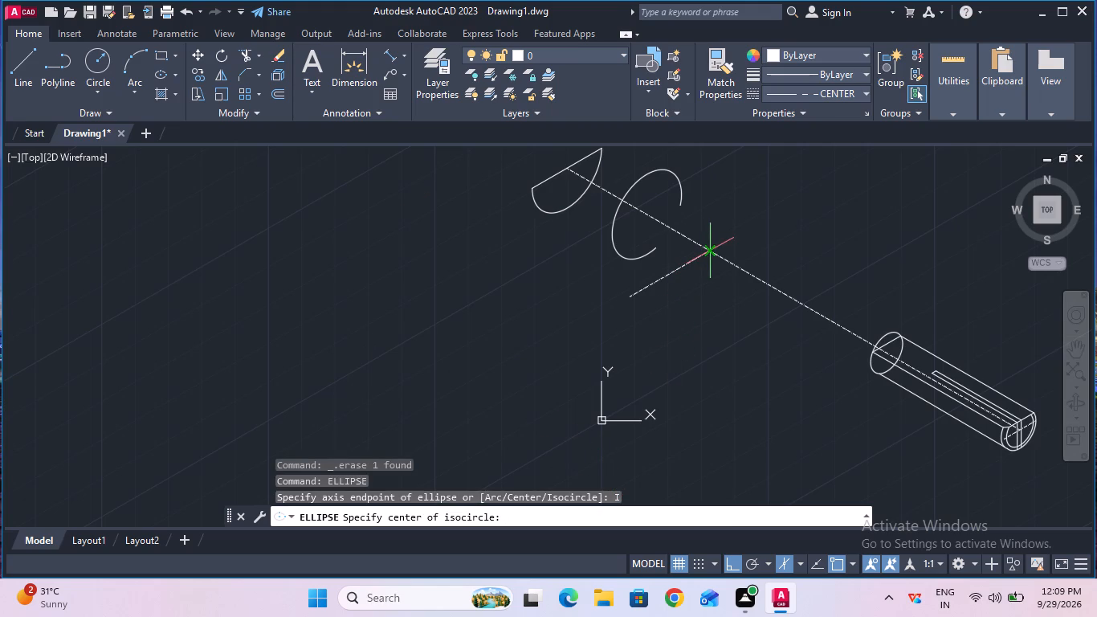
left_click(710, 252)
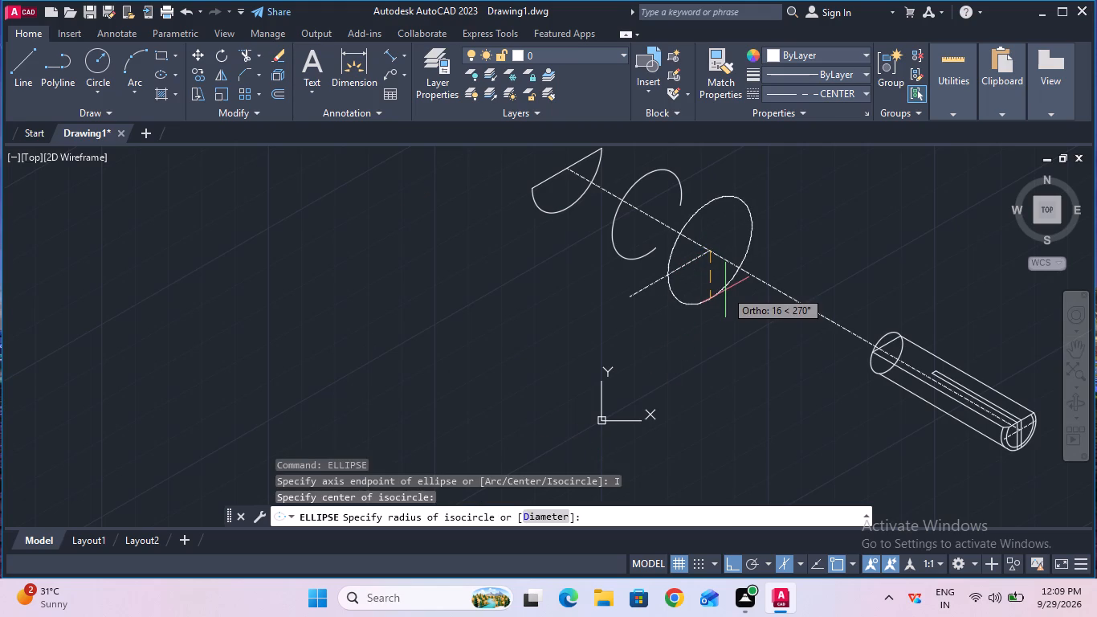
type("30")
key("Return")
key("Escape")
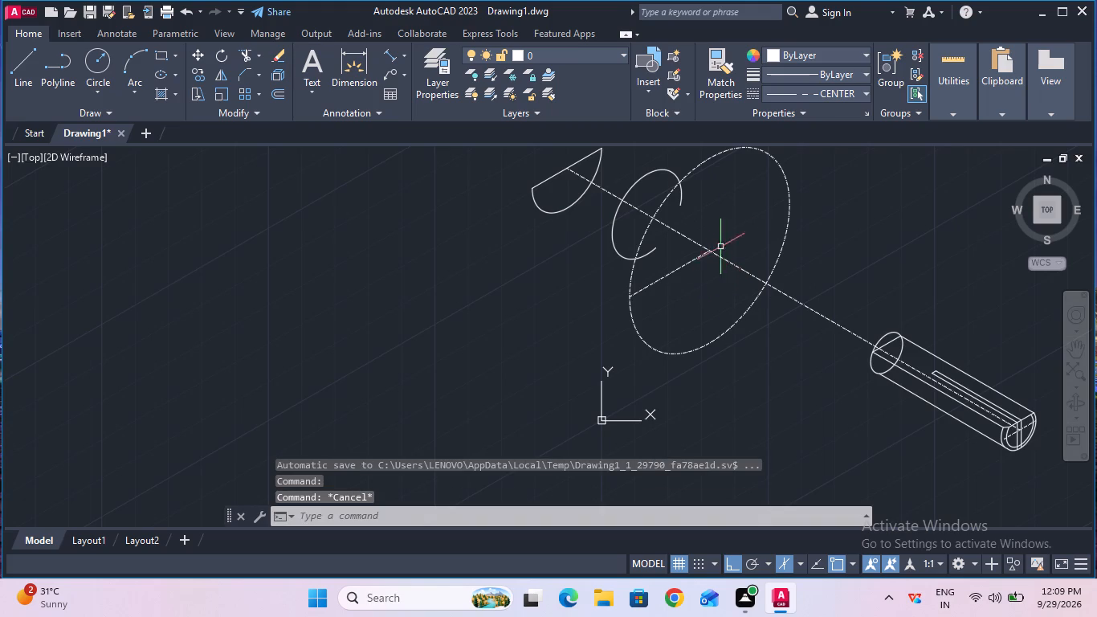
Change the 30 mm isocircle's linetype to ByBlock.
left_click(711, 155)
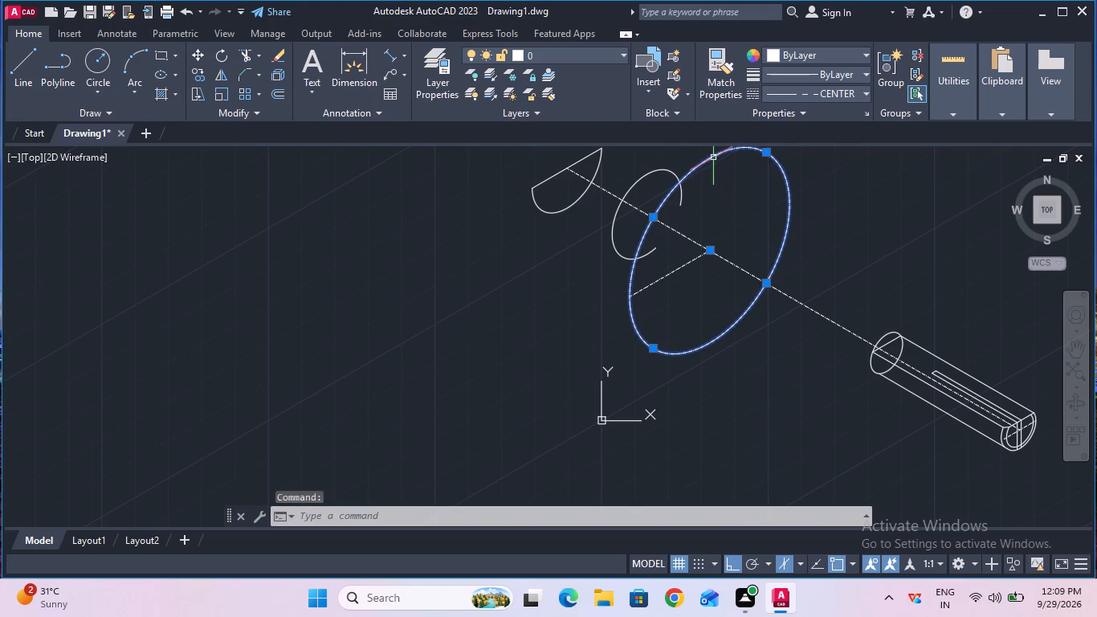
left_click(805, 86)
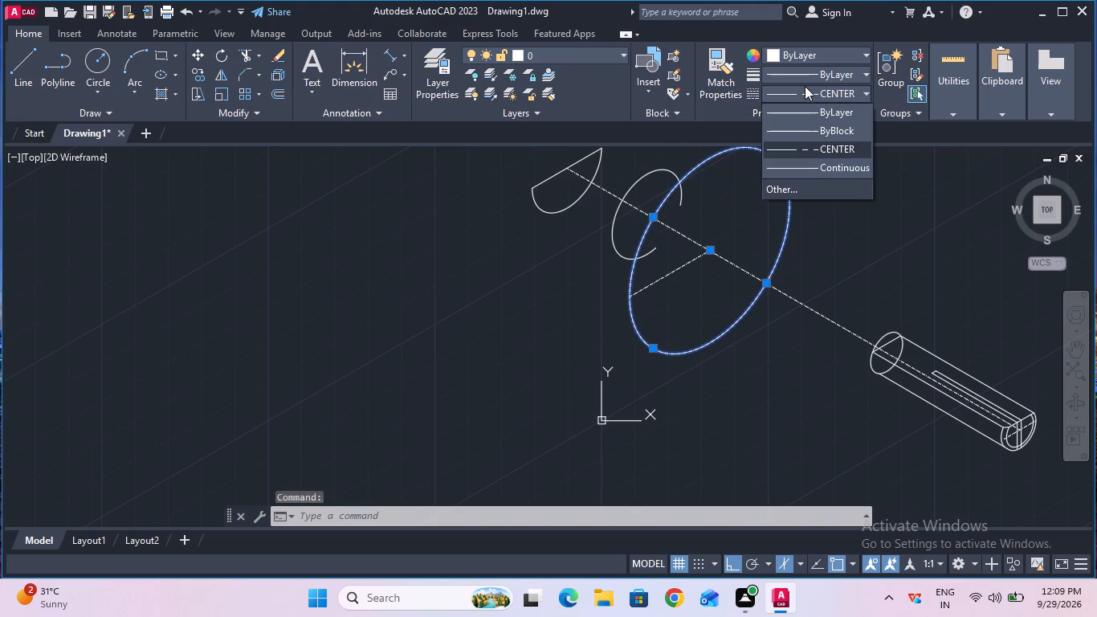
left_click(809, 131)
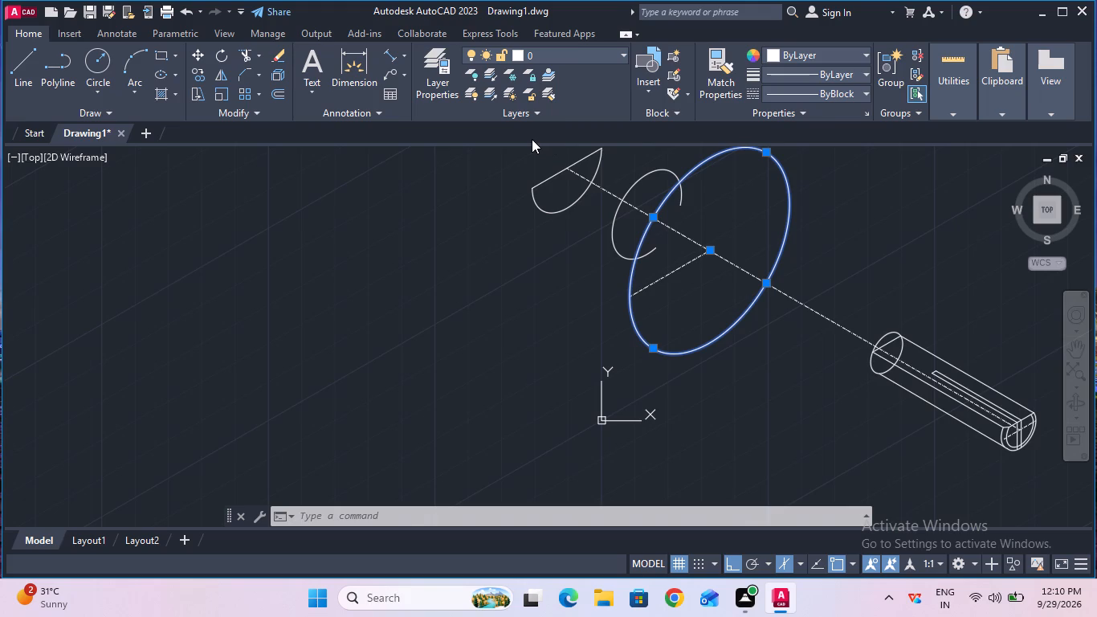
Trim away both ends of the 13 mm isocircle that lie inside the 30 mm isocircle.
left_click(247, 52)
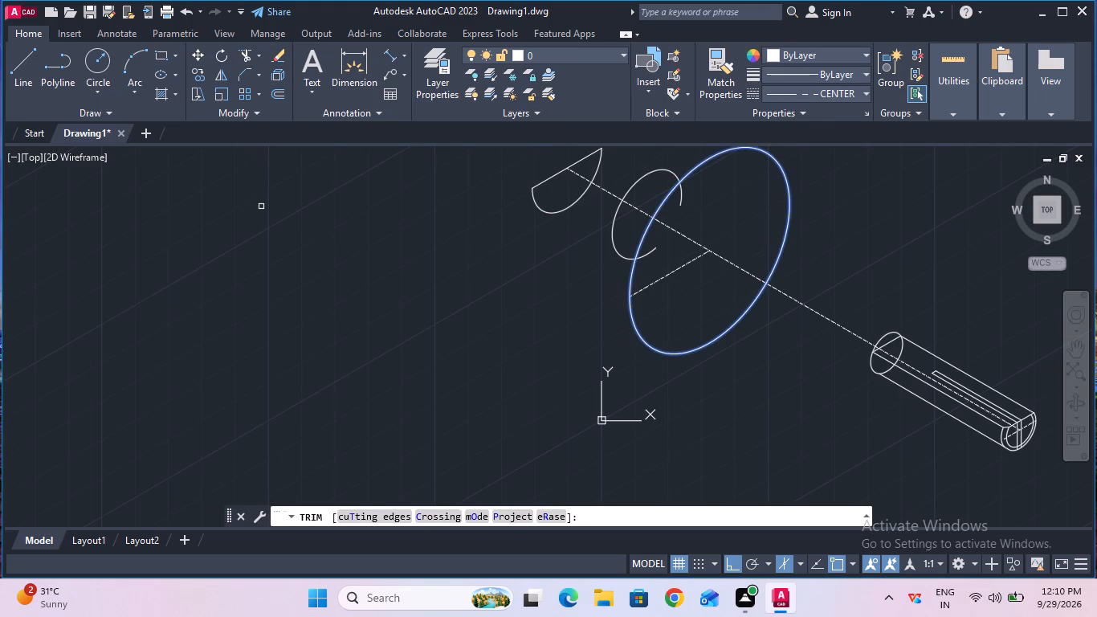
key("Escape")
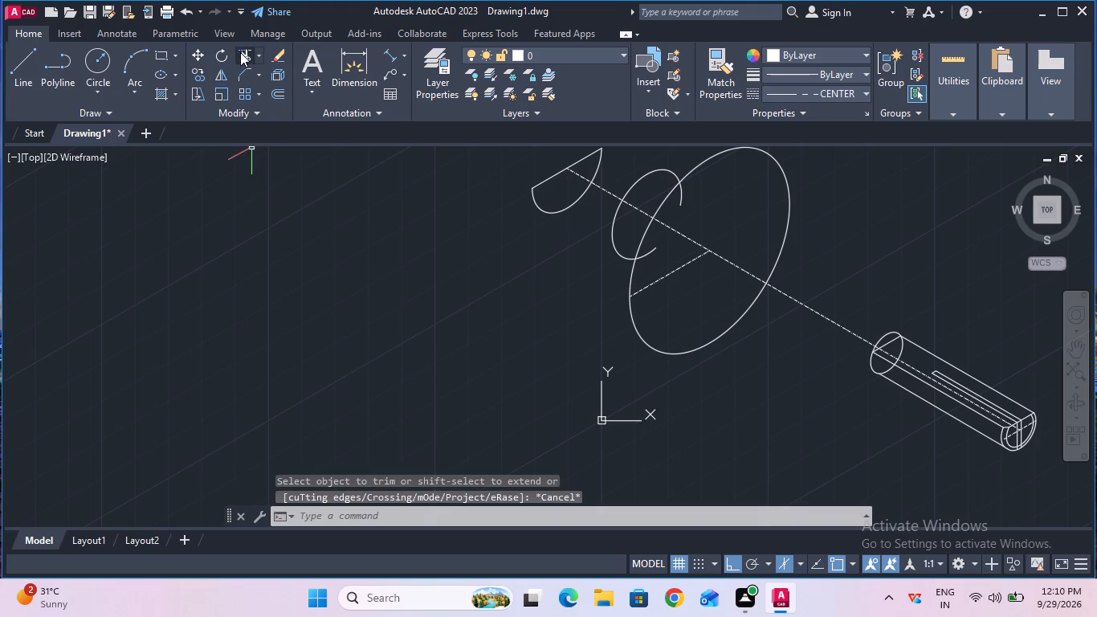
left_click(241, 51)
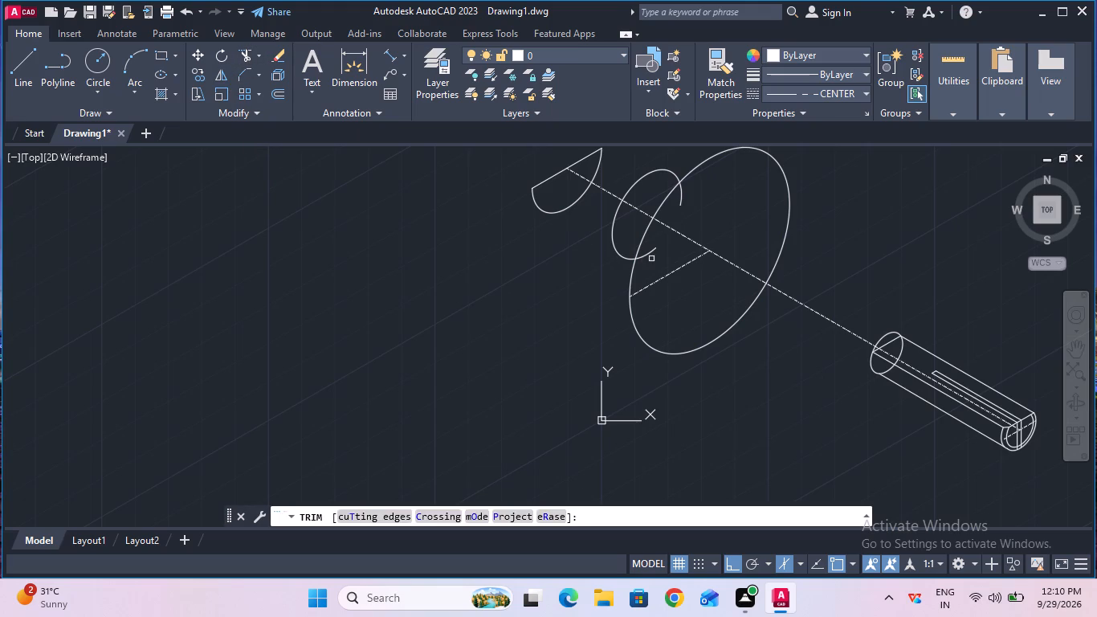
left_click(650, 251)
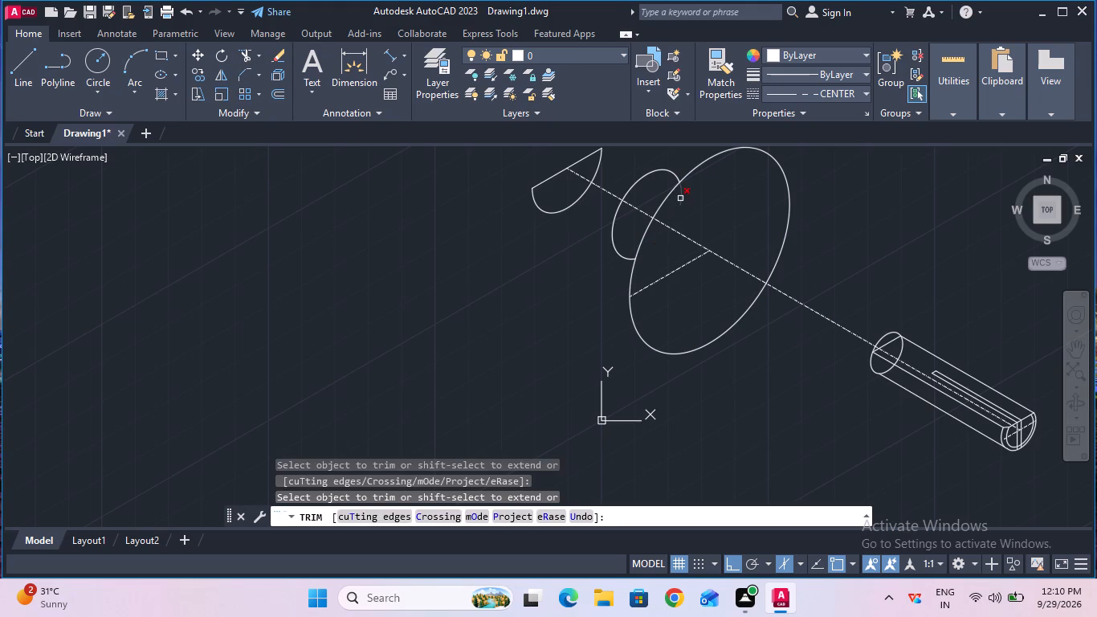
left_click(680, 198)
key("Escape")
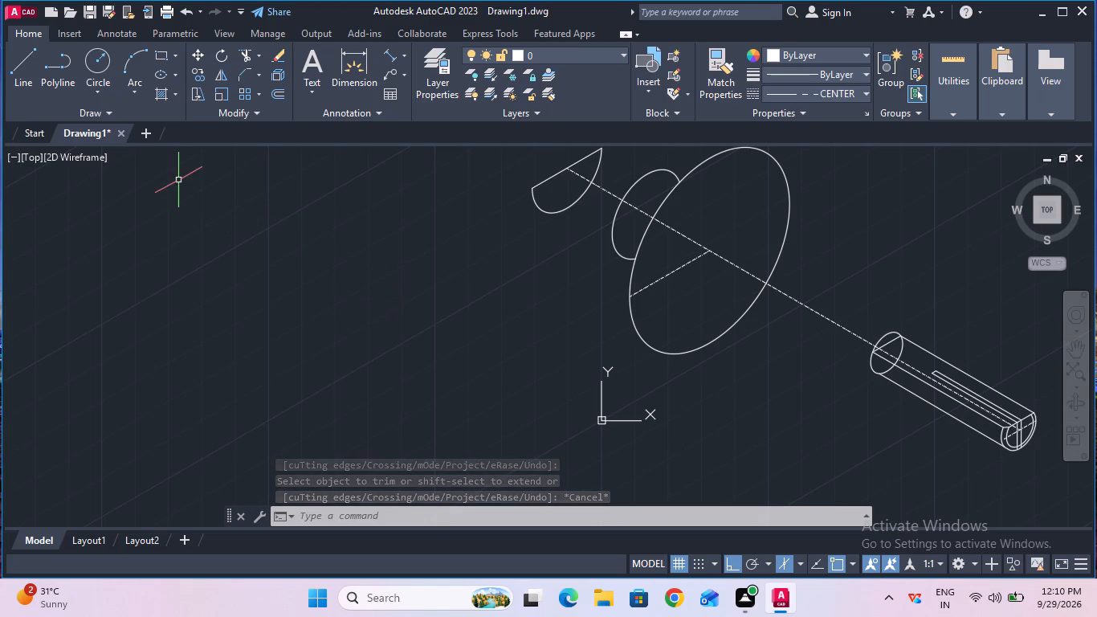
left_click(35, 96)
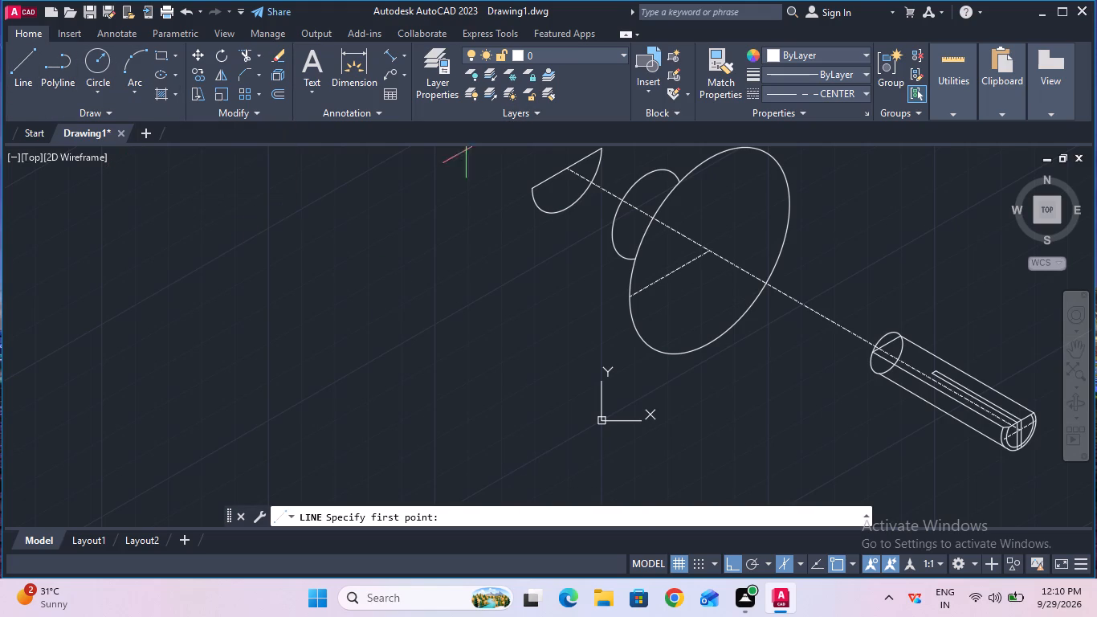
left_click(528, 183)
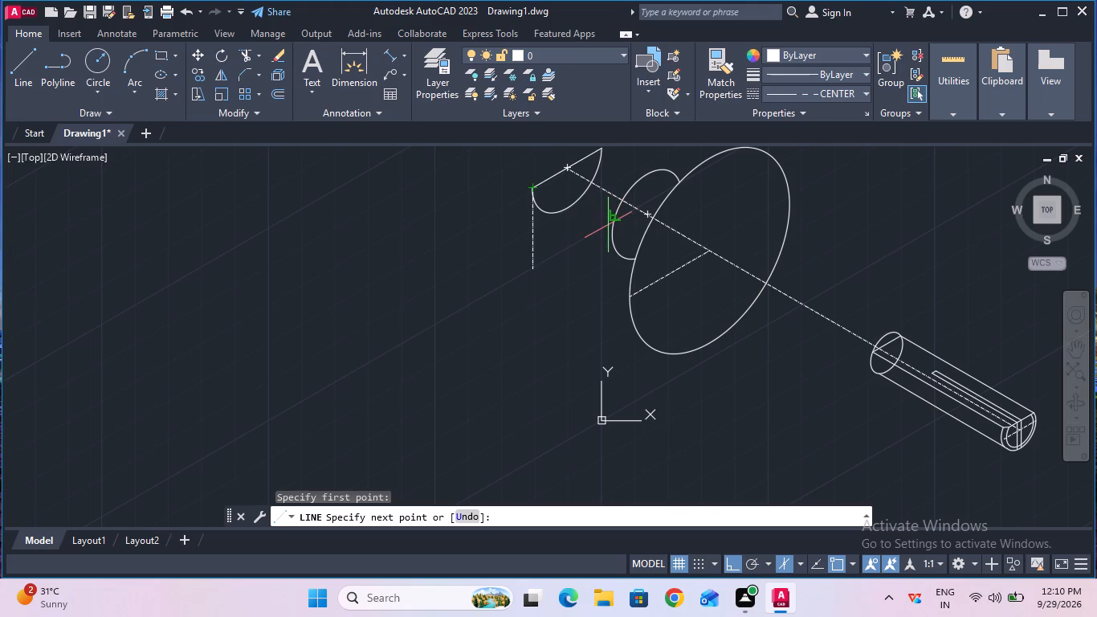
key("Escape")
With the current linetype set to ByBlock, draw a 25 mm line from the half-circle's lower-left endpoint, parallel to the long center line.
left_click(776, 96)
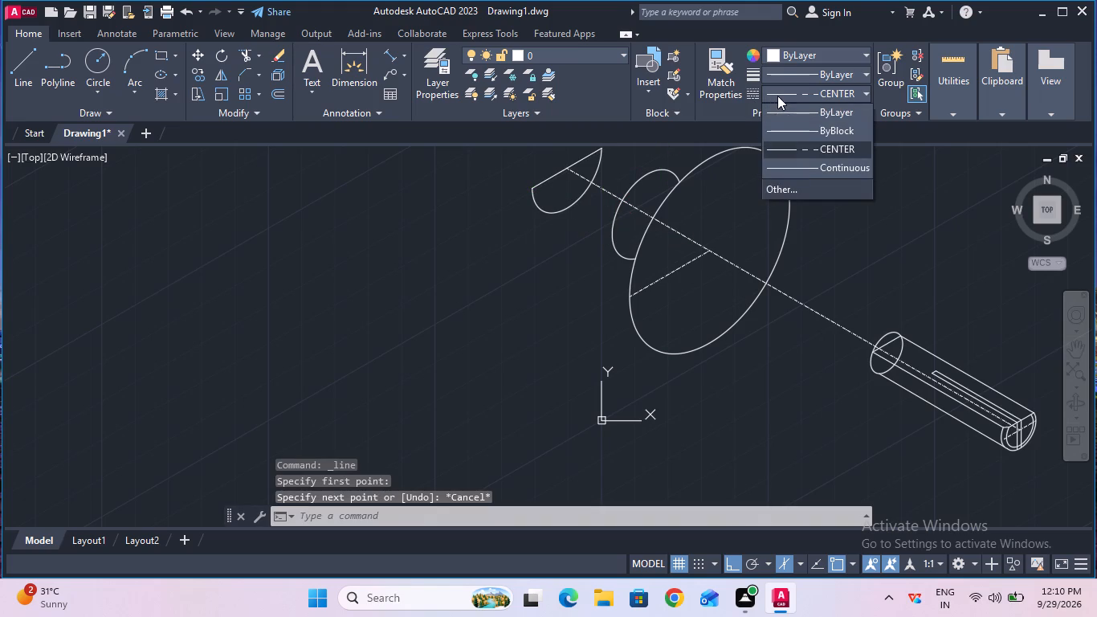
left_click(789, 125)
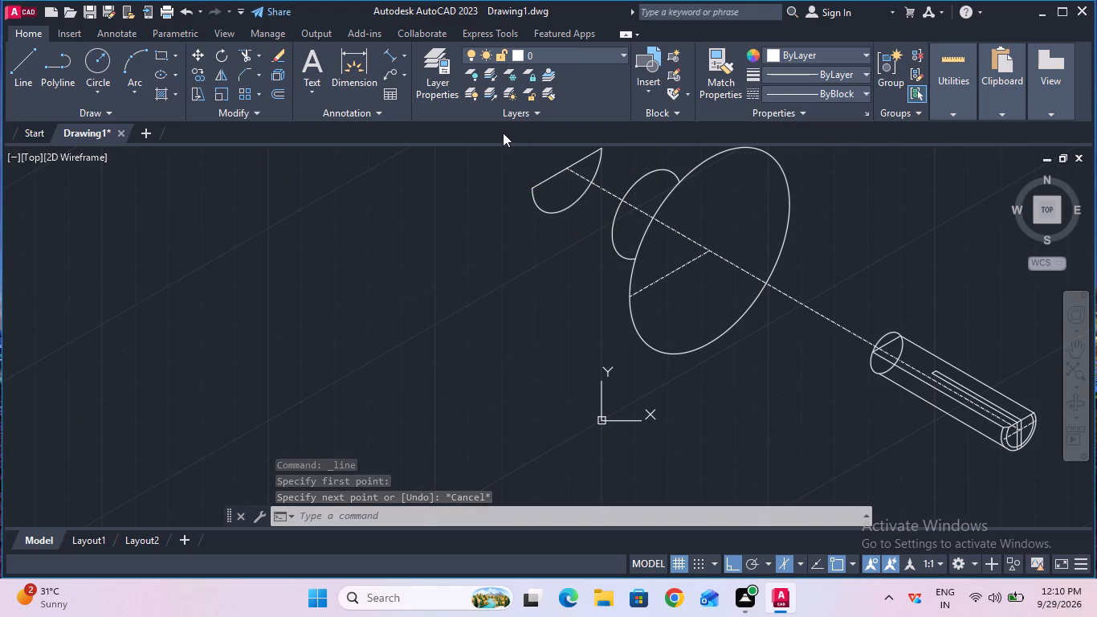
left_click(8, 87)
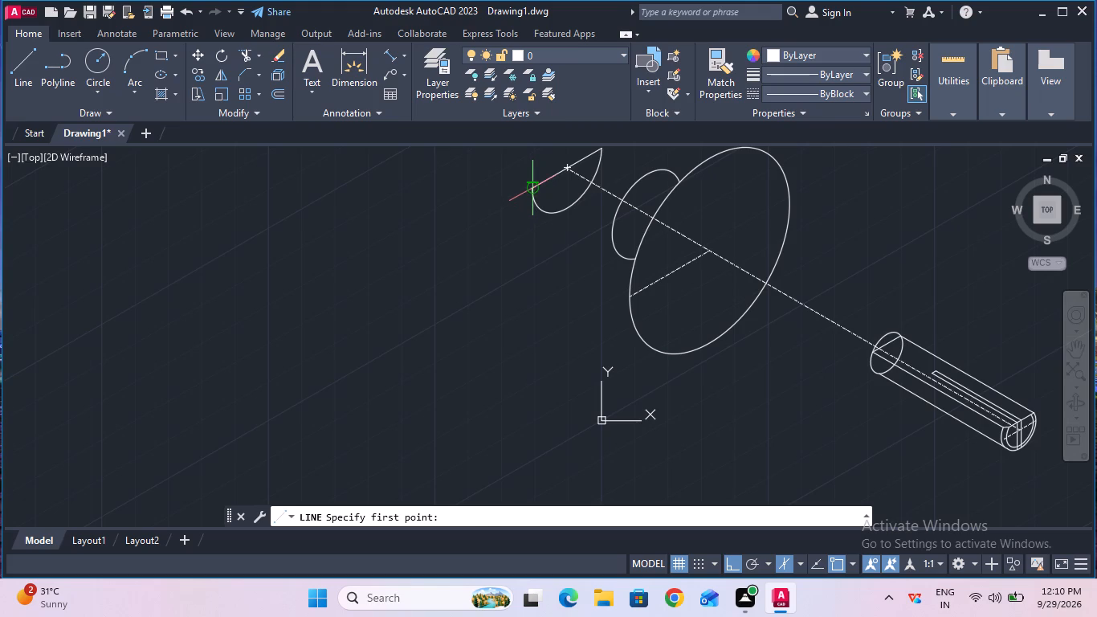
left_click(532, 191)
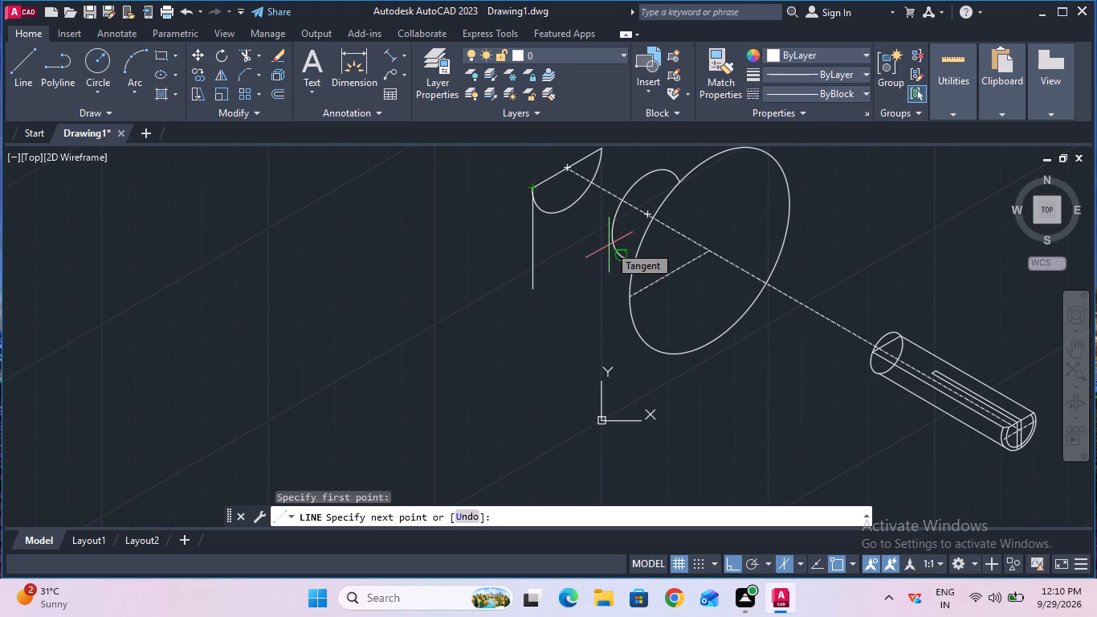
key("F5")
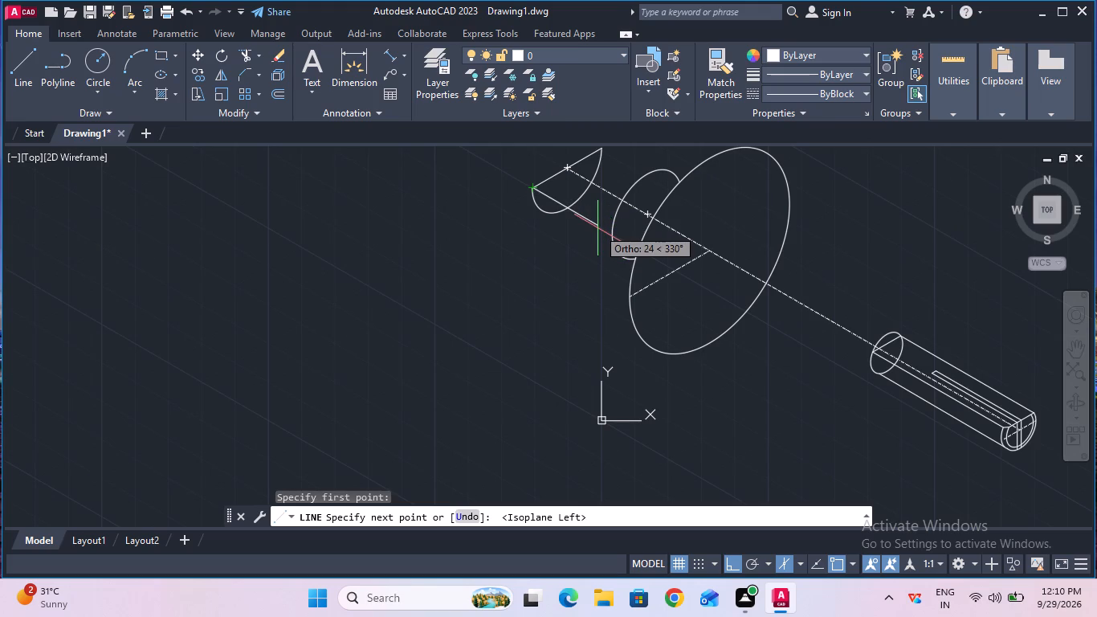
type("25")
key("Return")
key("Escape")
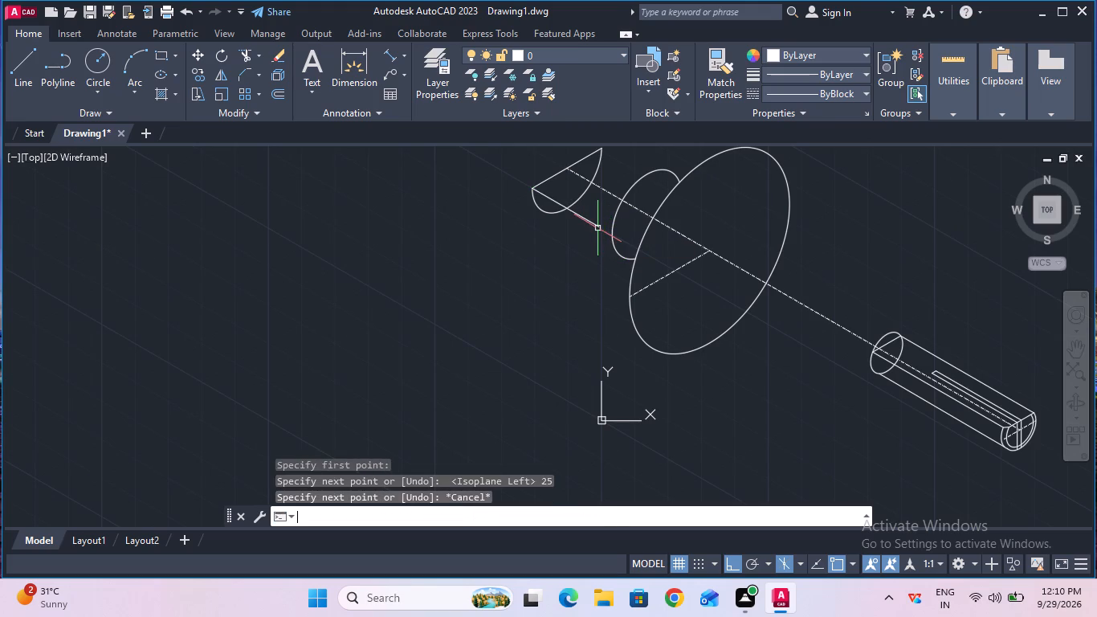
Extend the 25 mm line to meet the trimmed 13 mm isocircle.
left_click(255, 59)
left_click(279, 106)
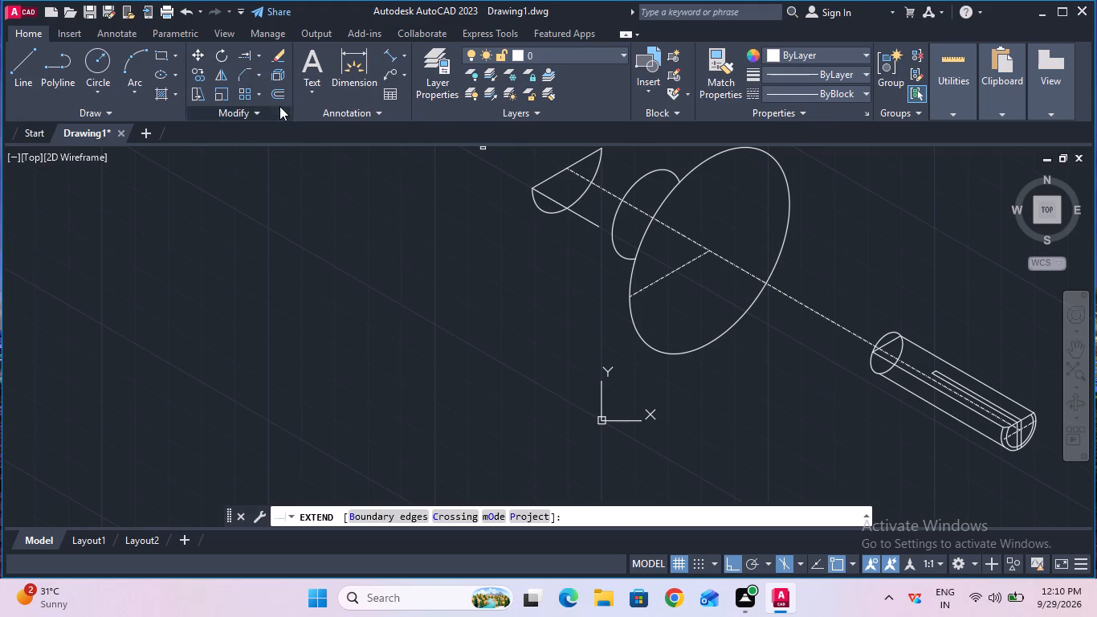
left_click(584, 219)
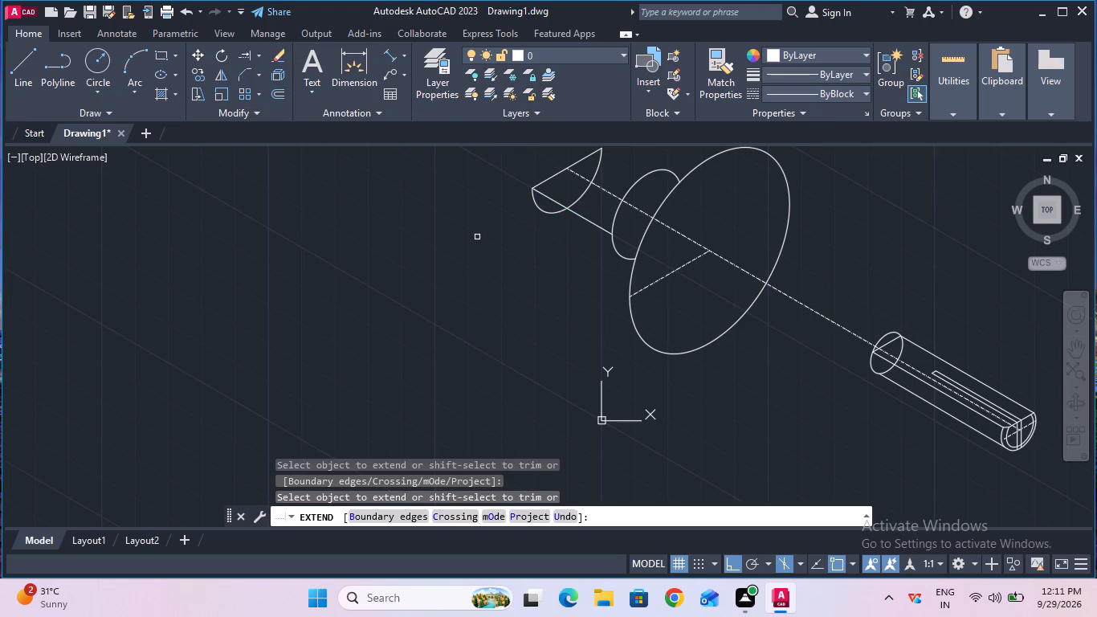
key("Escape")
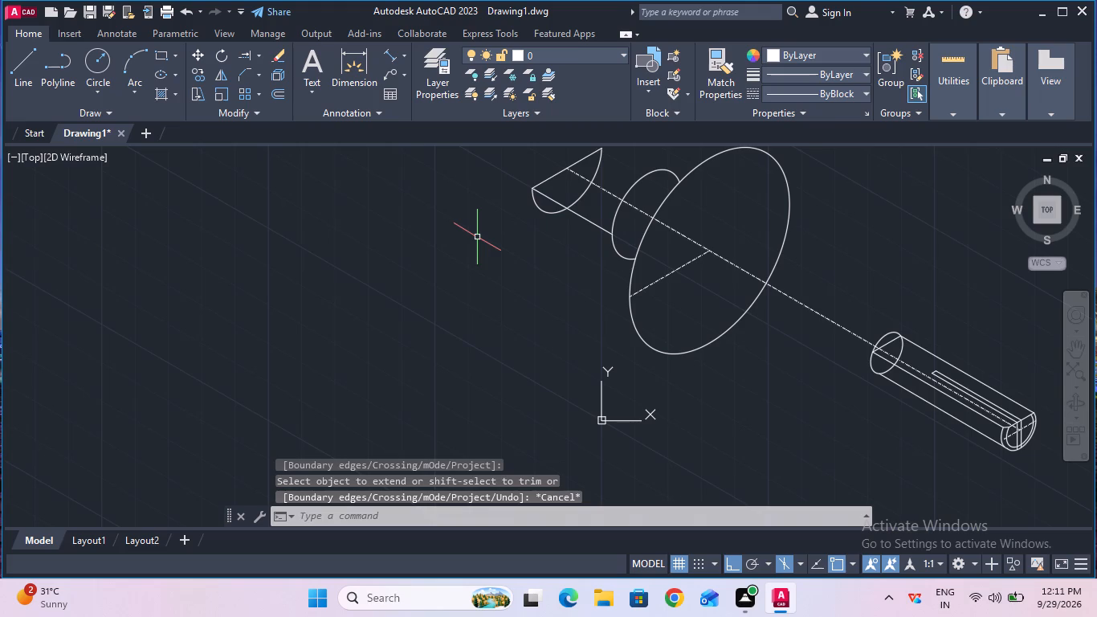
Draw an 18 mm line from the half-circle's upper-right endpoint toward the 13 mm isocircle, parallel to the center line.
left_click(1069, 354)
left_click_drag(785, 309, 814, 408)
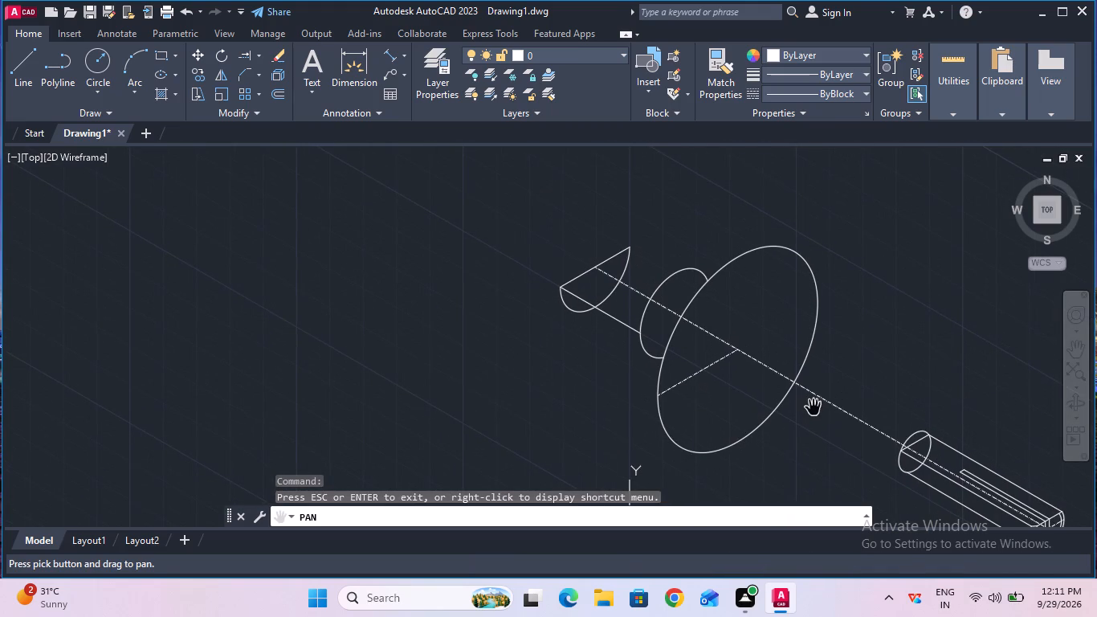
key("Escape")
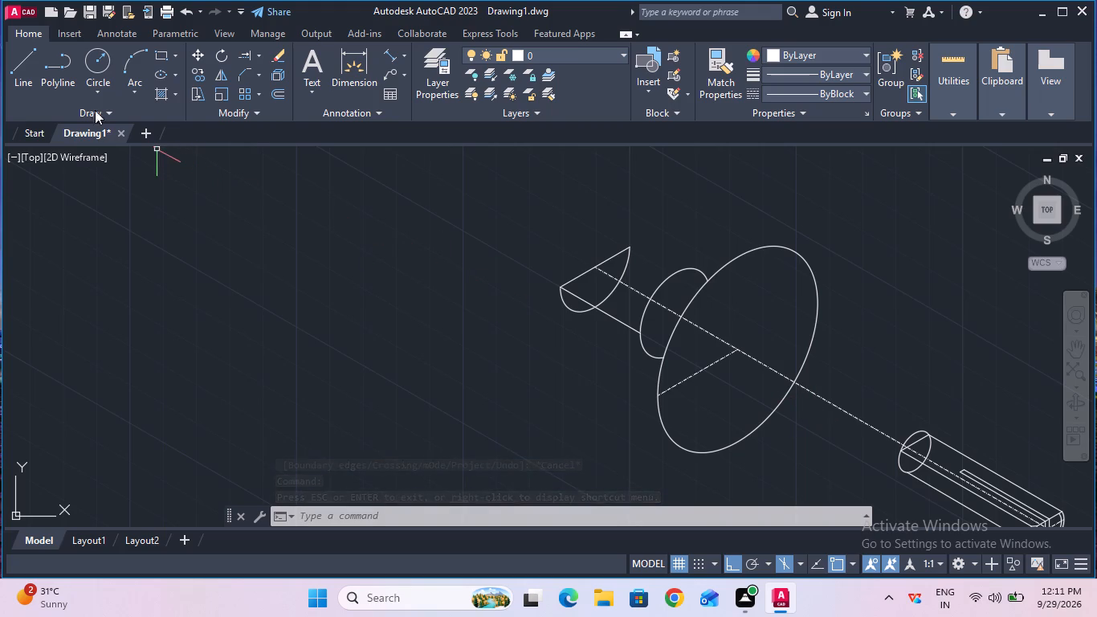
left_click(22, 77)
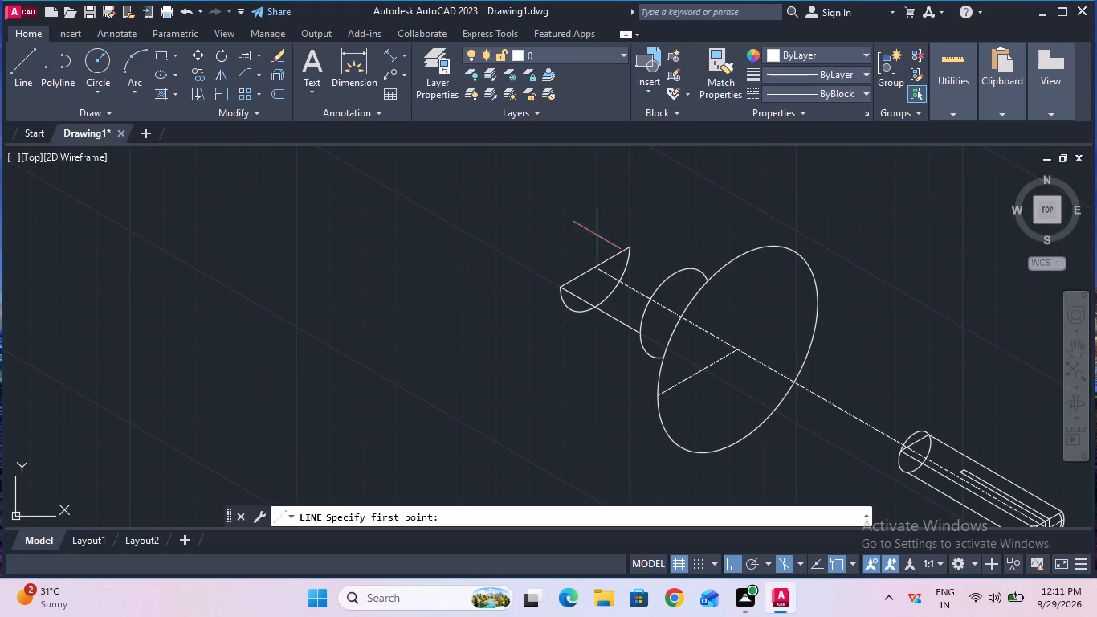
left_click(634, 243)
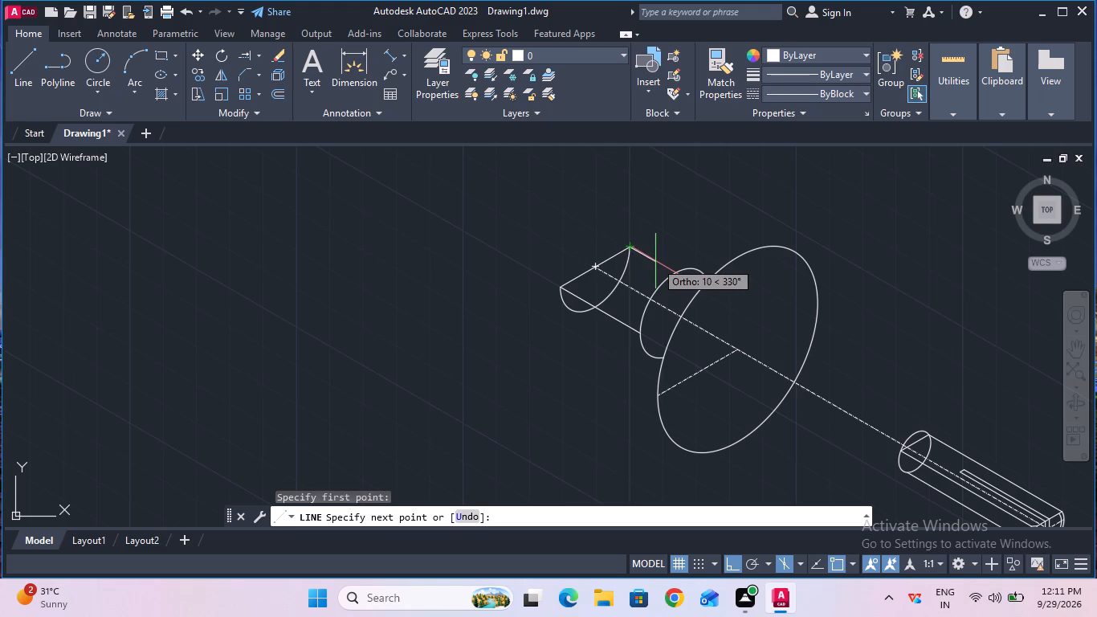
key("1")
key("8")
key("Return")
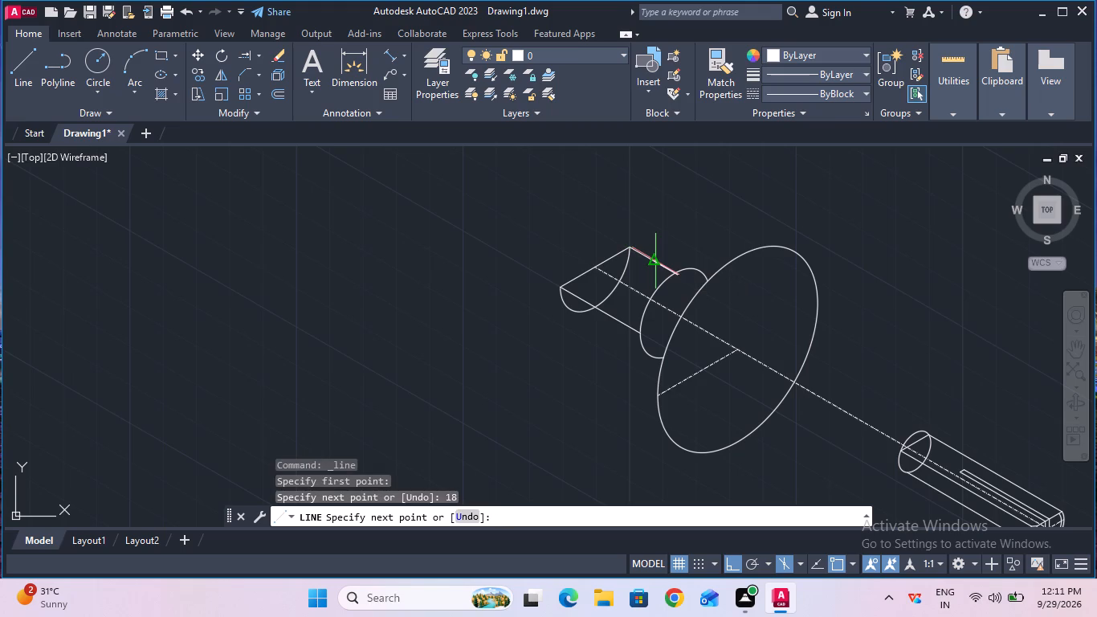
key("Escape")
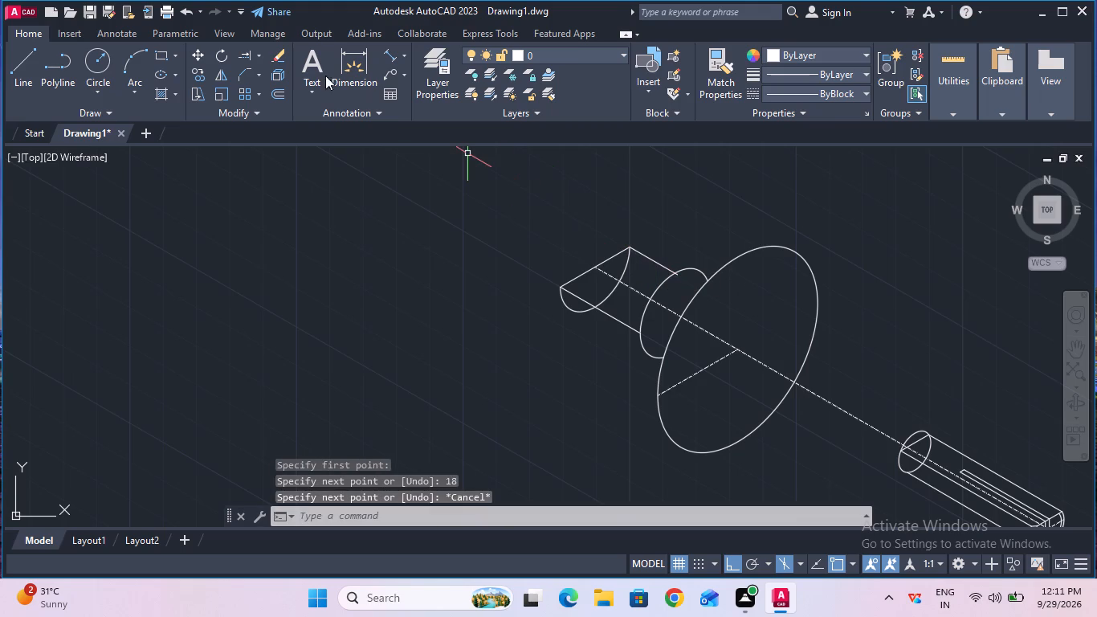
Trim the end of the 18 mm line that runs past the 13 mm isocircle.
left_click(258, 56)
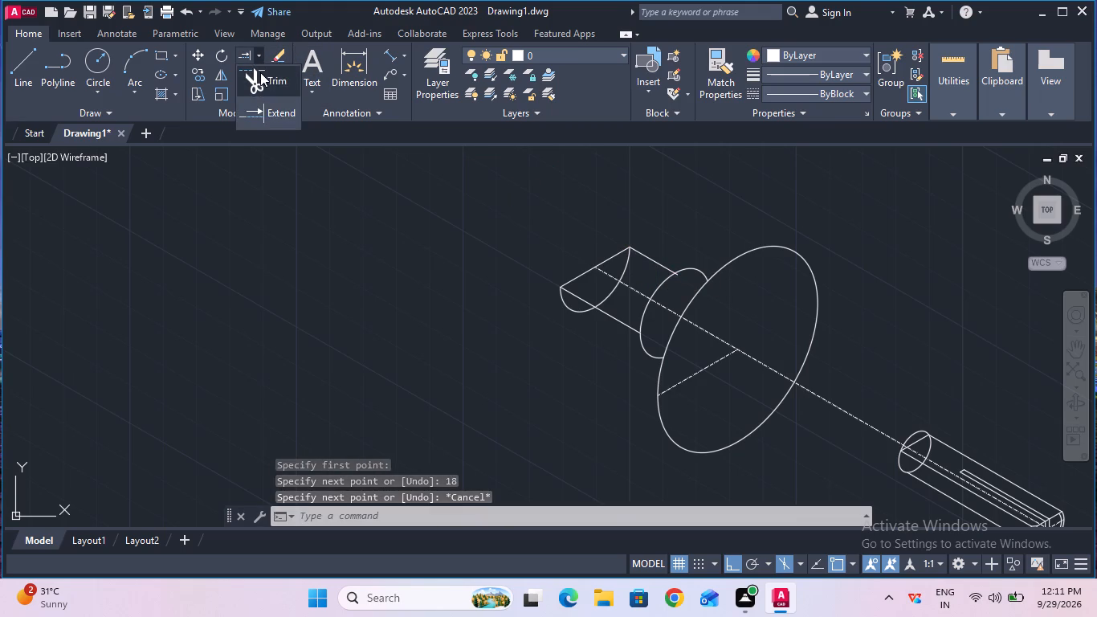
left_click(260, 74)
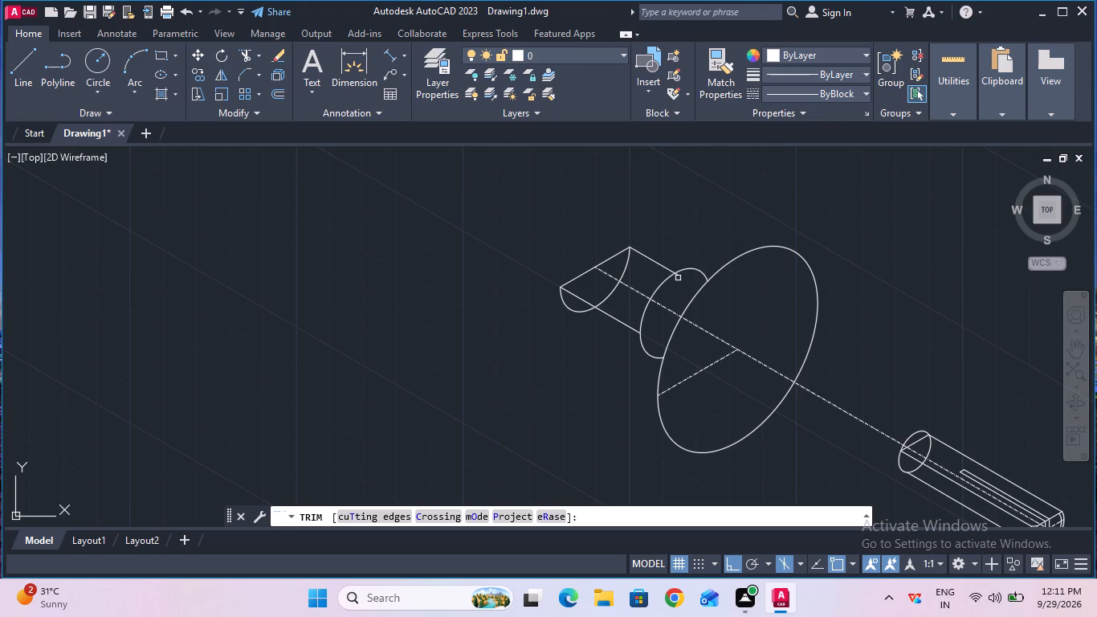
left_click(679, 277)
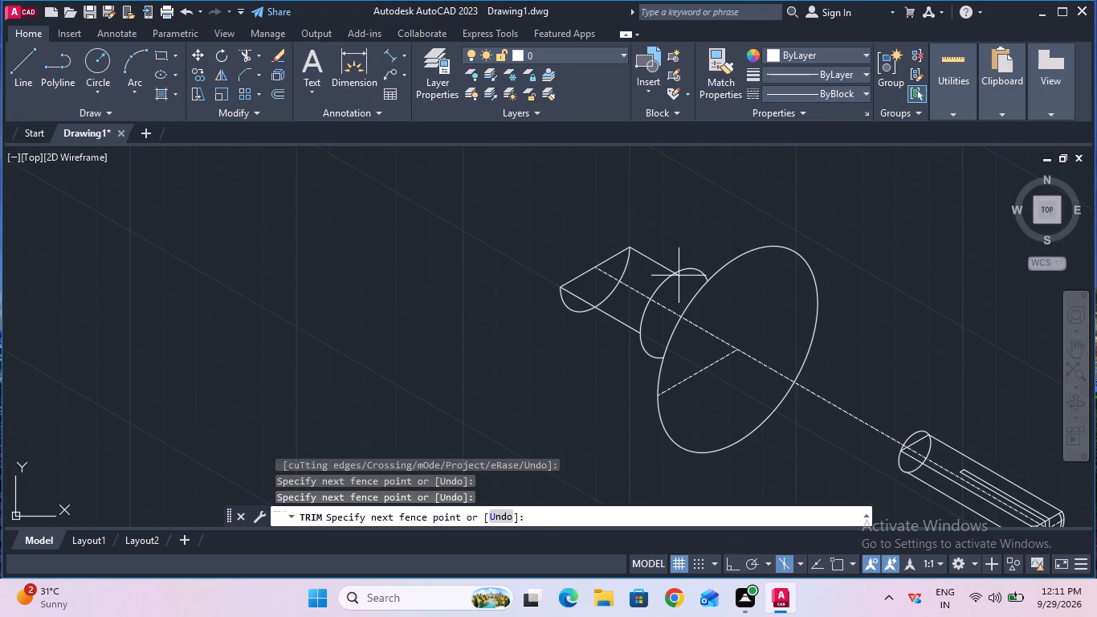
scroll(678, 276, "up", 1, "ctrl")
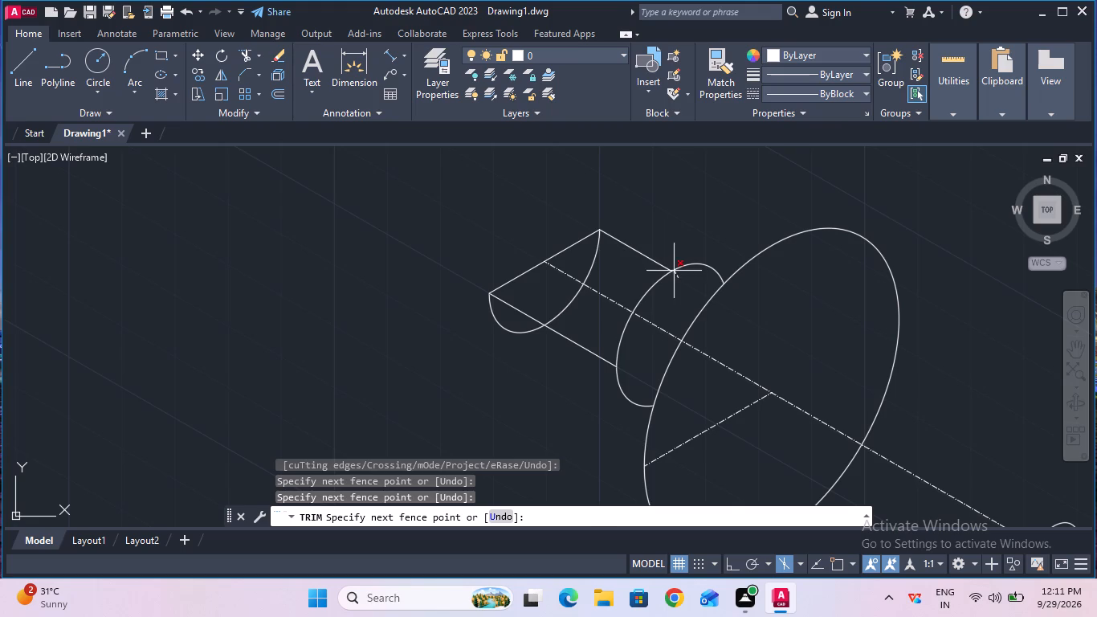
left_click(674, 271)
key("Escape")
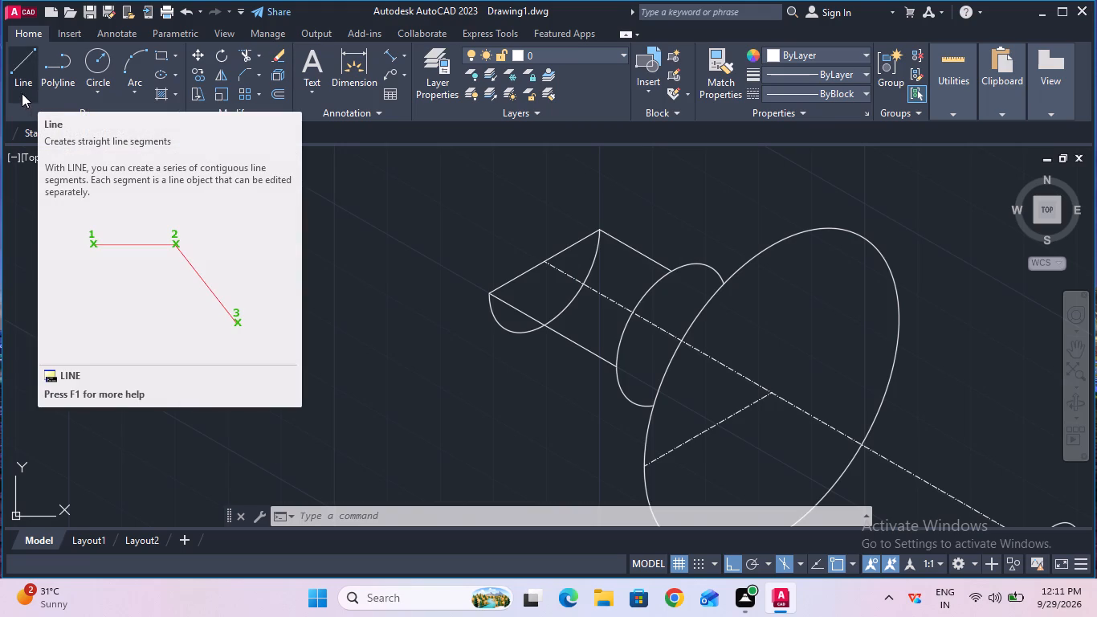
Draw the lower outline edge from the half-circle's lower quadrant to the matching quadrant of the 13 mm isocircle.
left_click(22, 88)
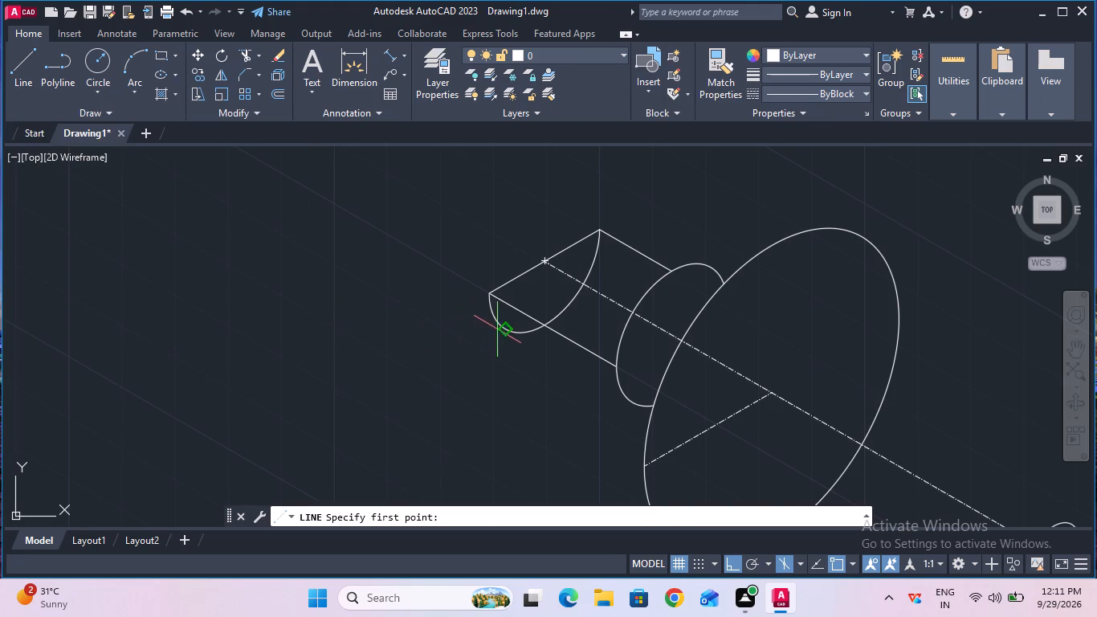
left_click(509, 332)
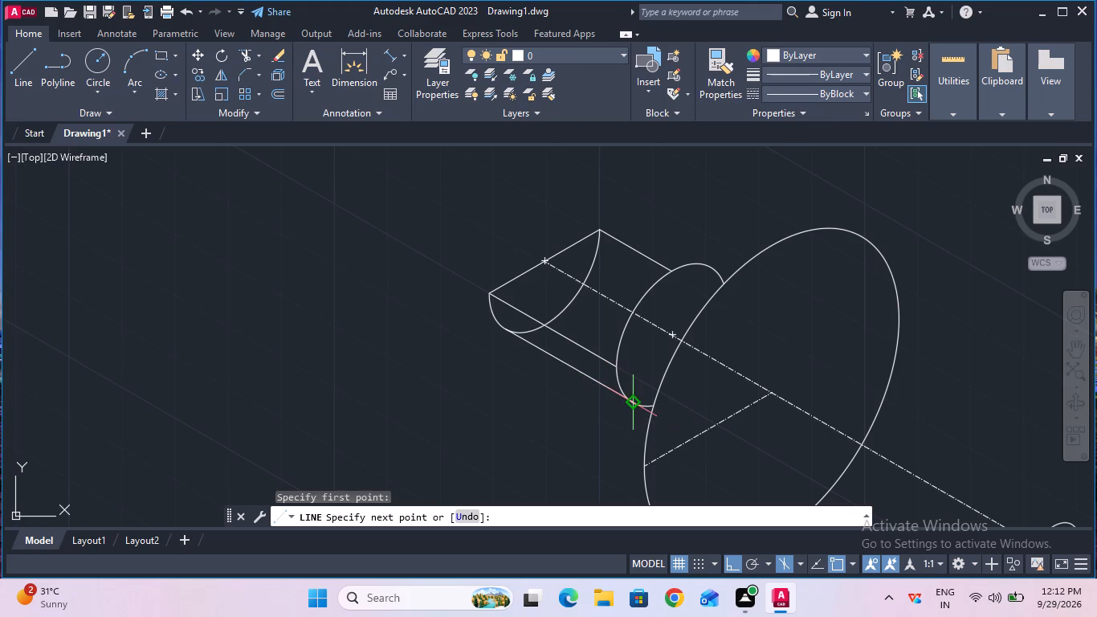
left_click(631, 401)
key("Escape")
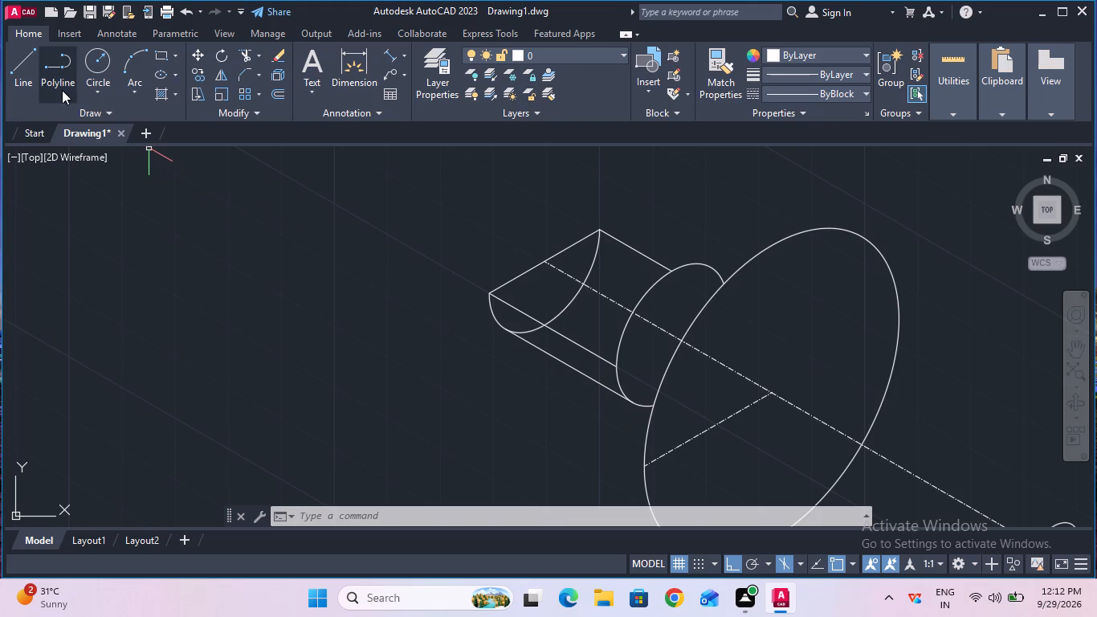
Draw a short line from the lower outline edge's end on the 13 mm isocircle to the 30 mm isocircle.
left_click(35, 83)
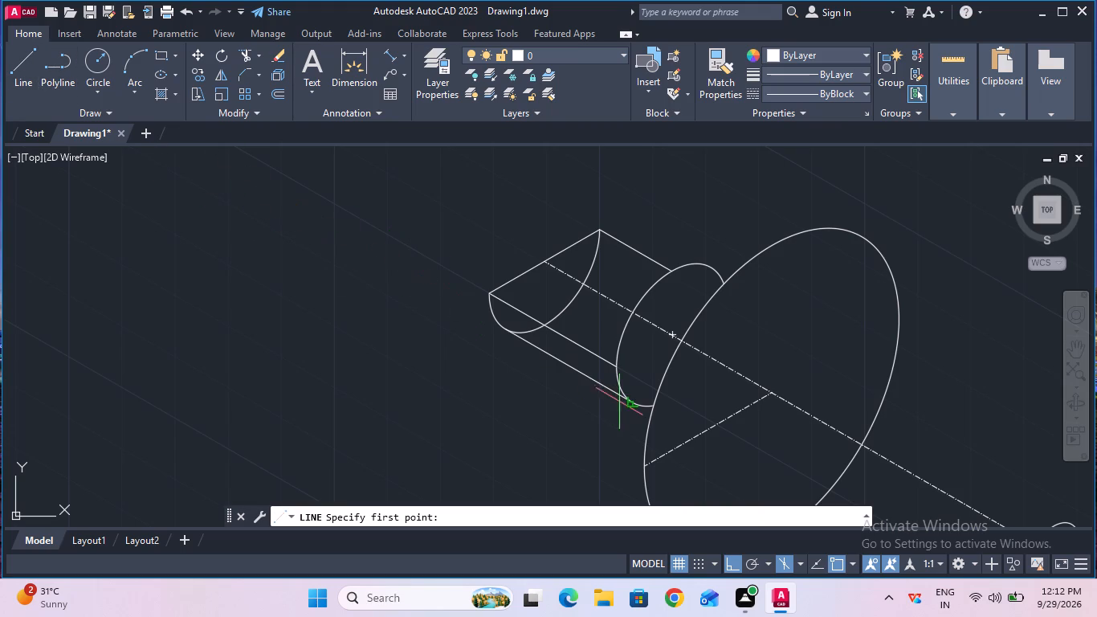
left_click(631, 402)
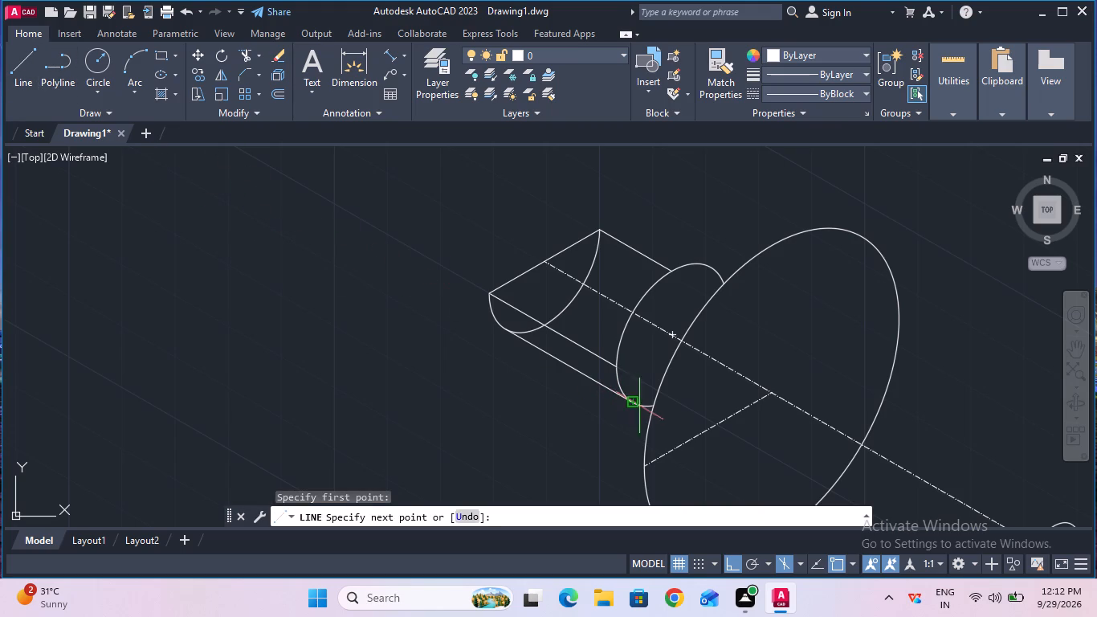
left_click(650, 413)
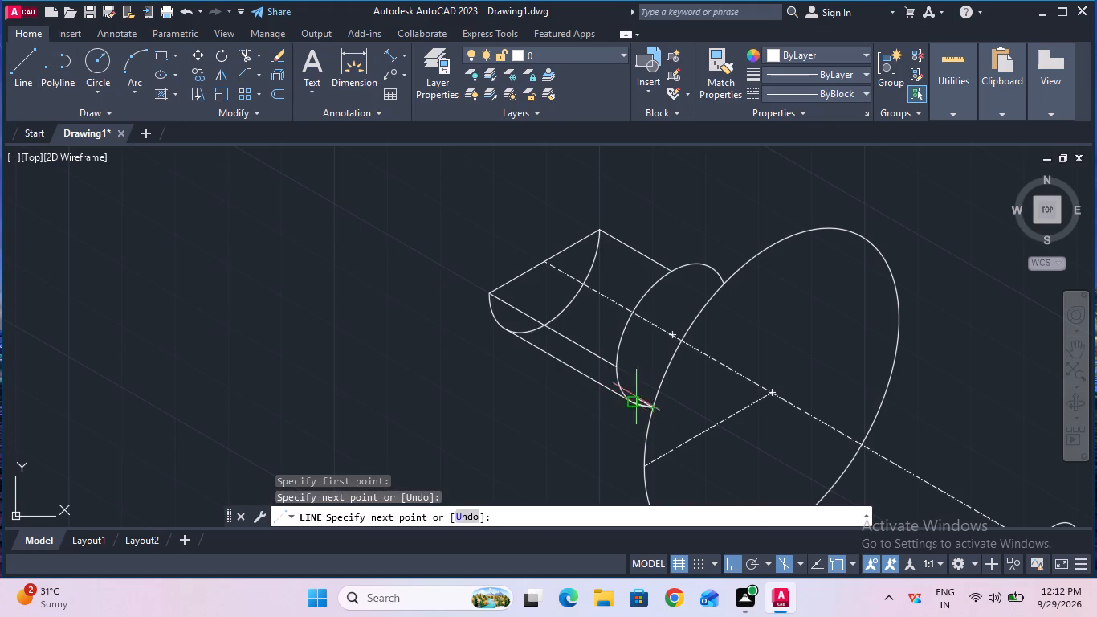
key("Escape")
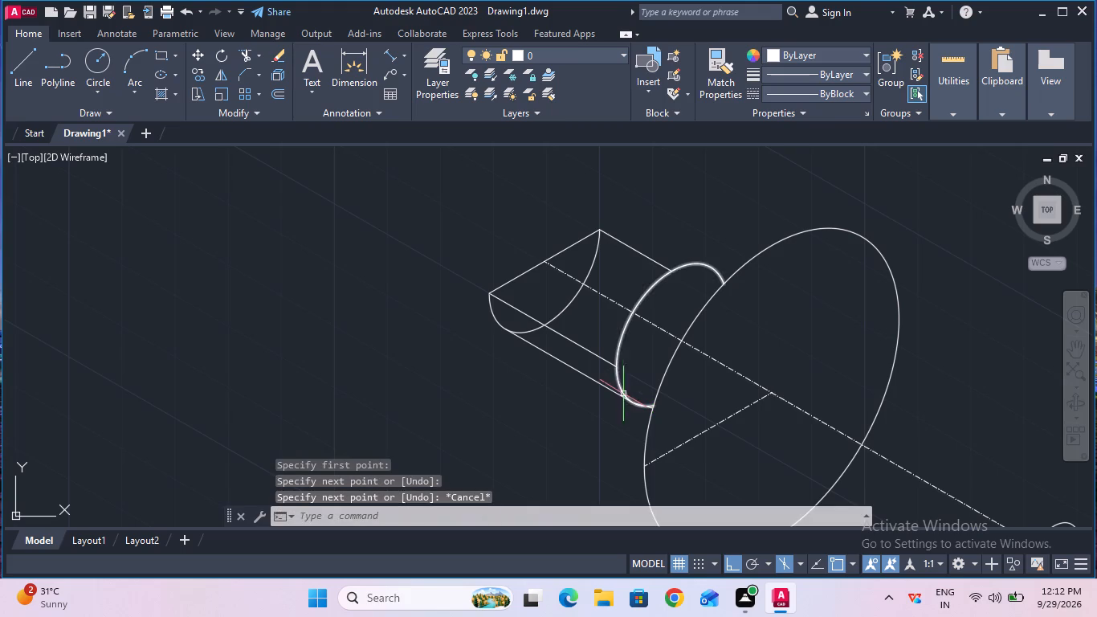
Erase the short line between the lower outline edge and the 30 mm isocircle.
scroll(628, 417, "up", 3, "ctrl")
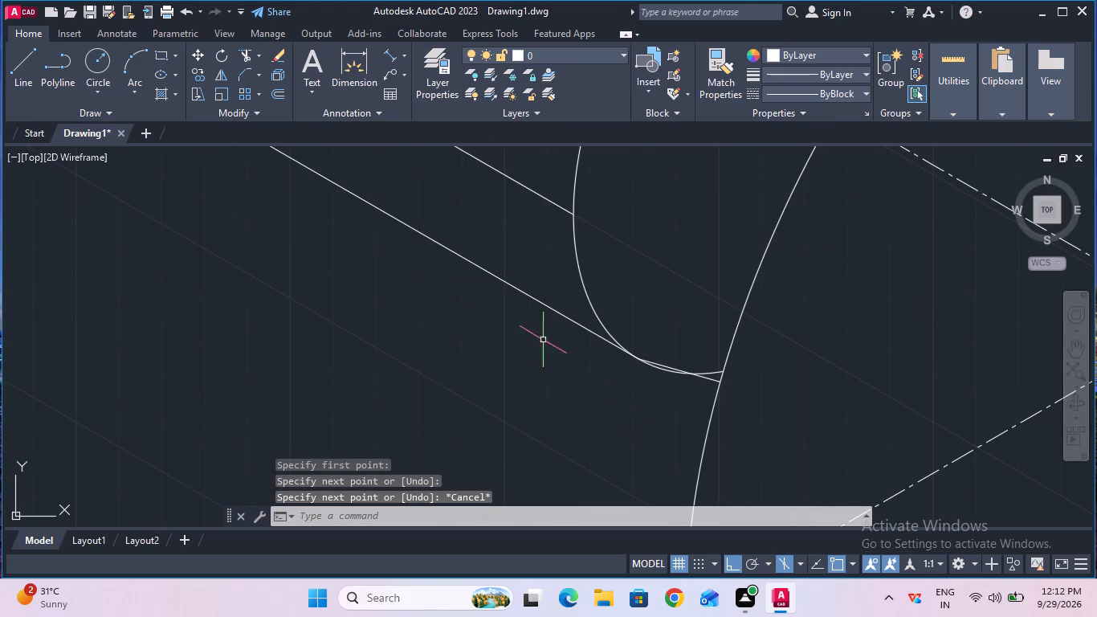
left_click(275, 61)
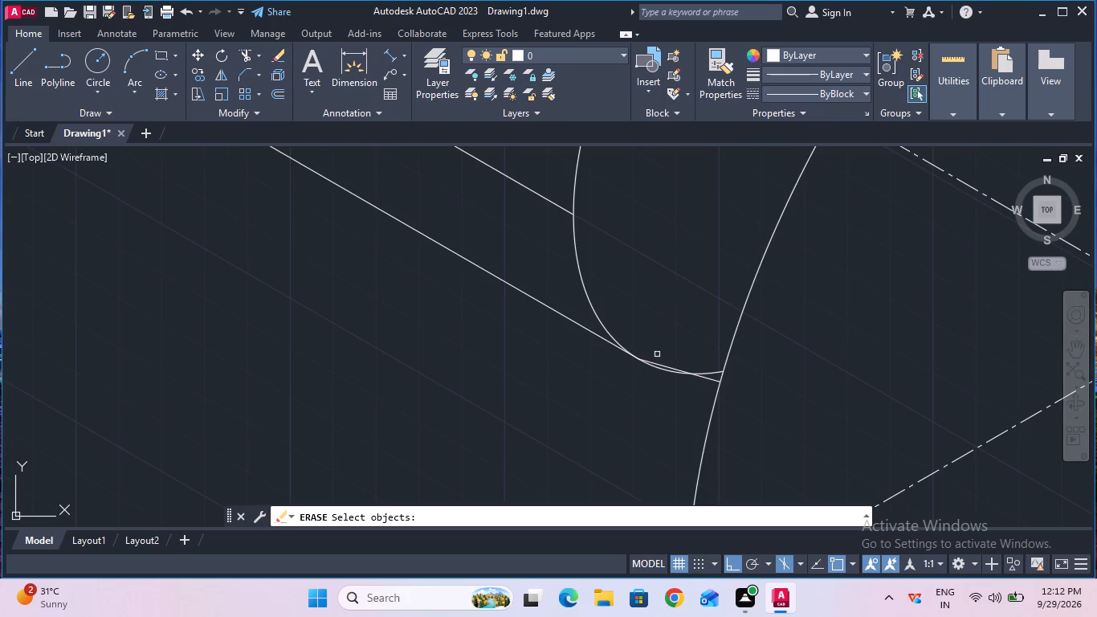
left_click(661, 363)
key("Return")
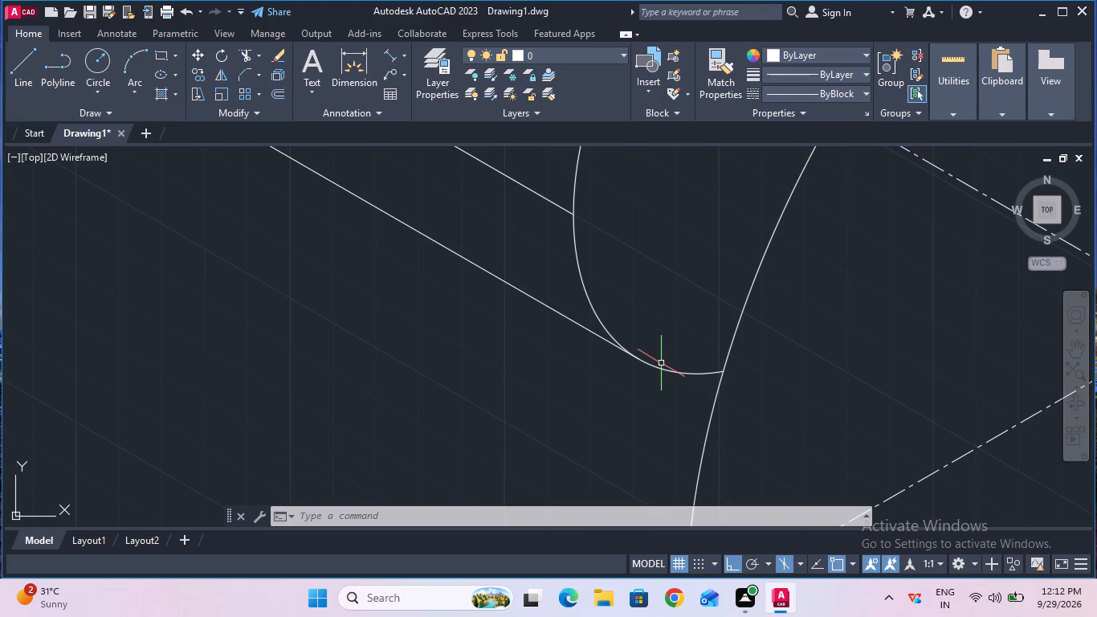
Trim the half-circle at the shaft's free end, keeping only the short arc between the flat's corner and the lower outline edge.
scroll(661, 363, "down", 3, "ctrl")
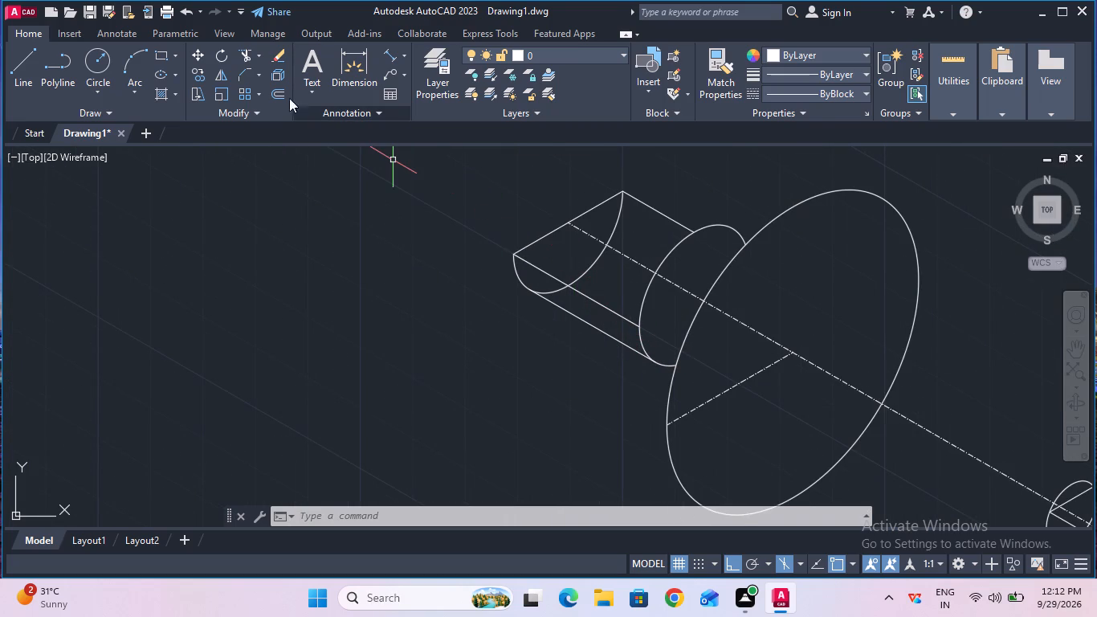
left_click(246, 51)
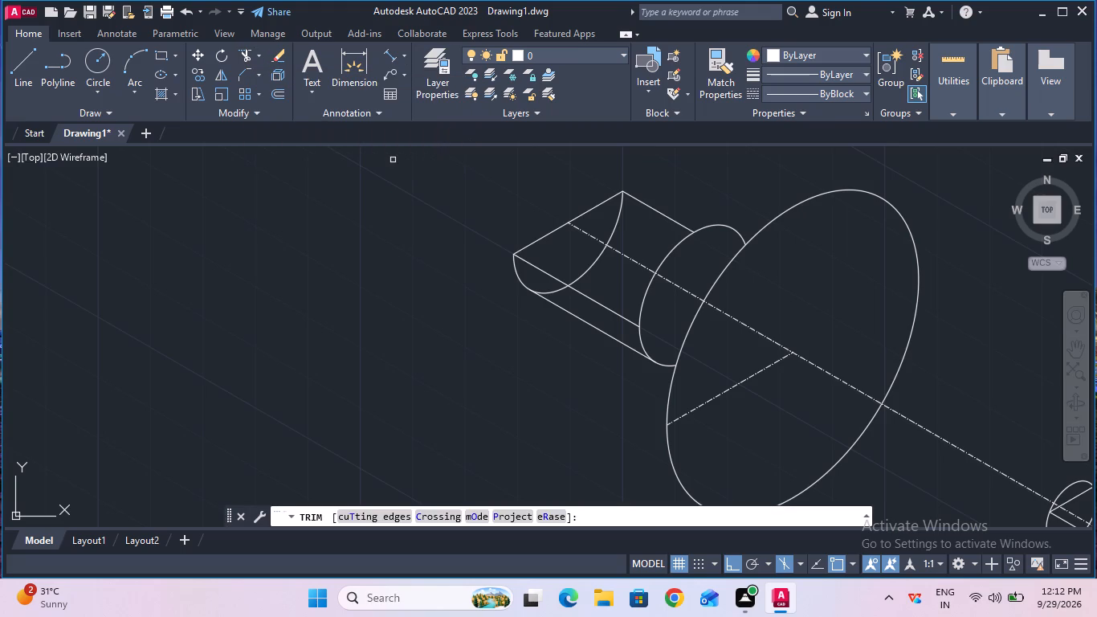
left_click(615, 223)
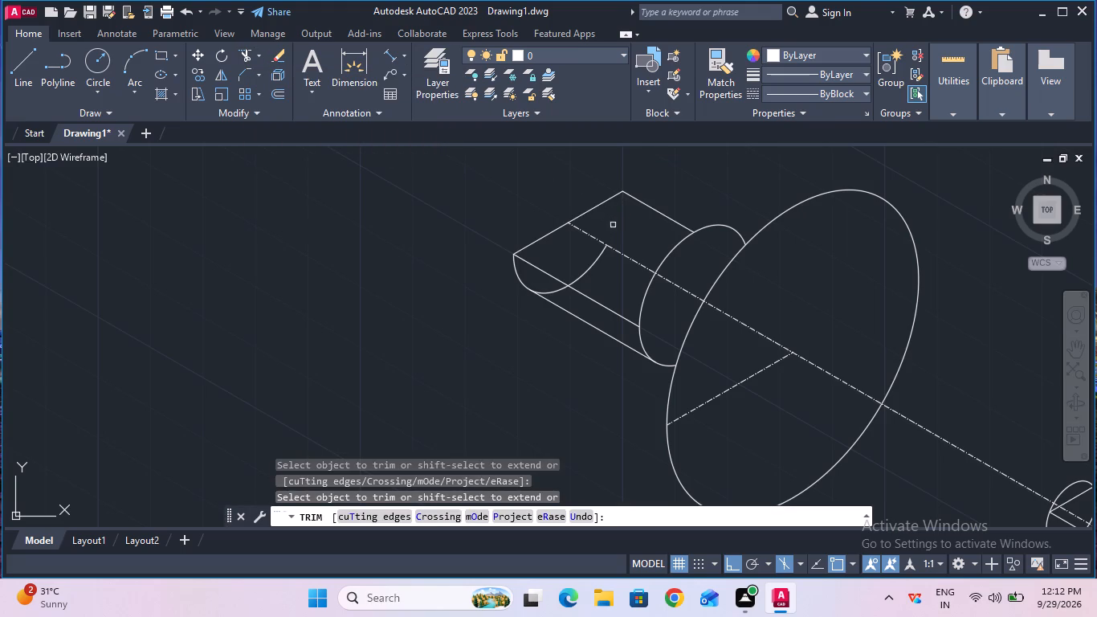
left_click(589, 268)
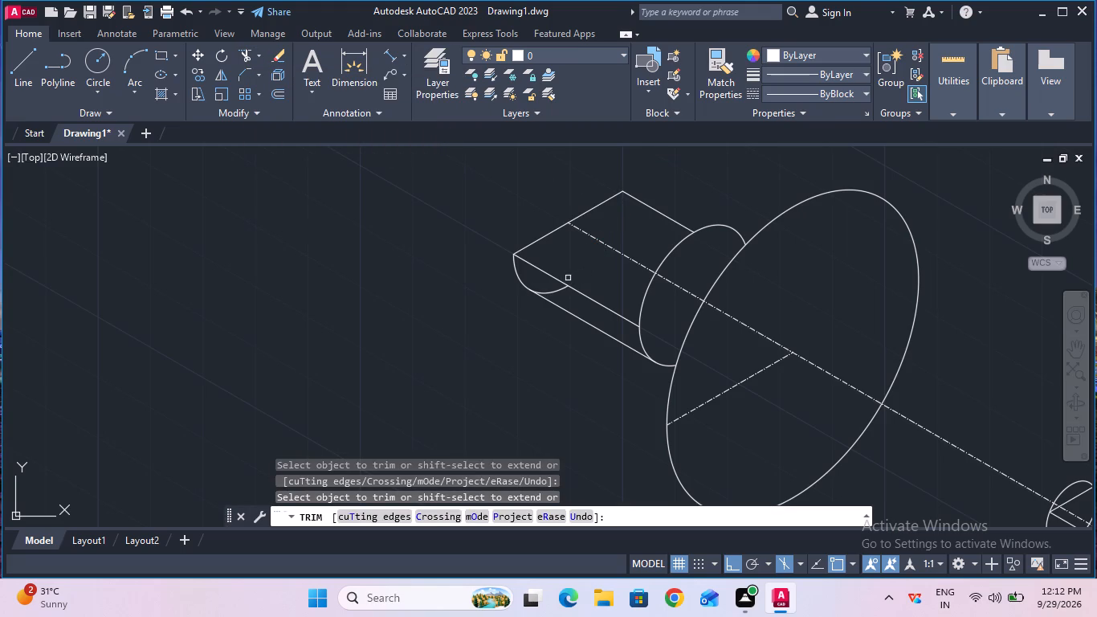
left_click(557, 292)
key("Escape")
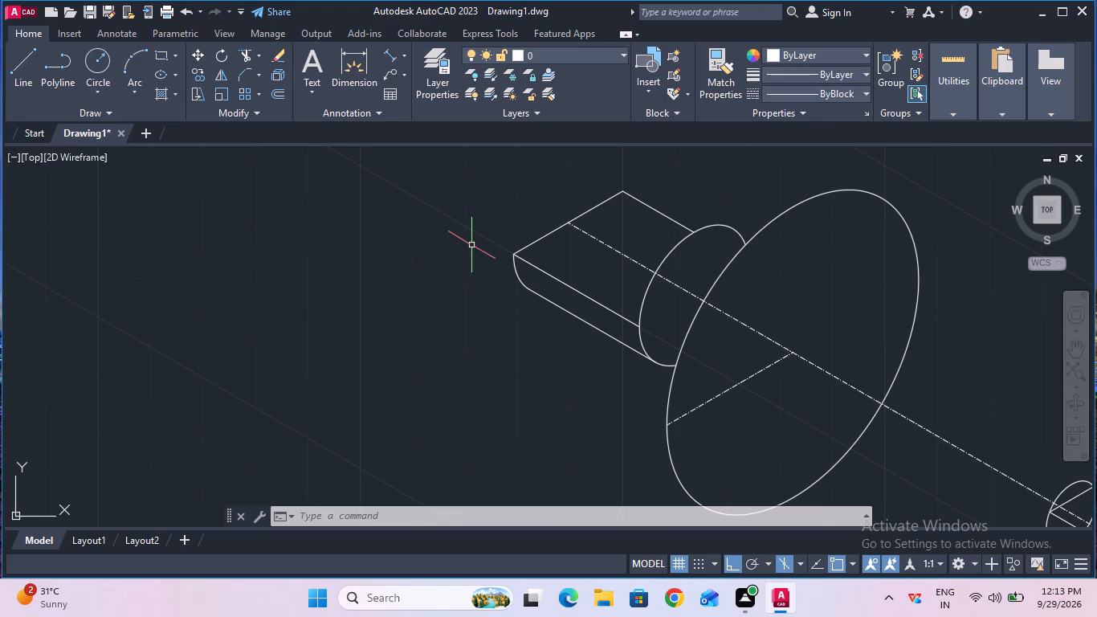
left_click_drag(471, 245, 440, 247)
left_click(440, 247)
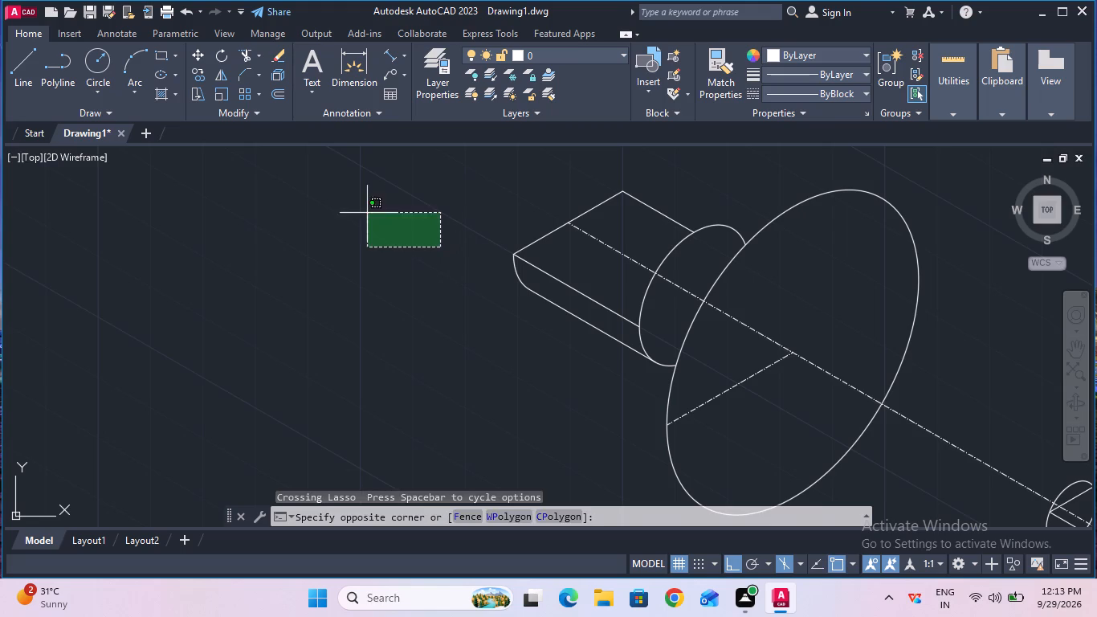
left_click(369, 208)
Extend the lower outline edge past the 13 mm isocircle to meet the 30 mm isocircle.
left_click(255, 57)
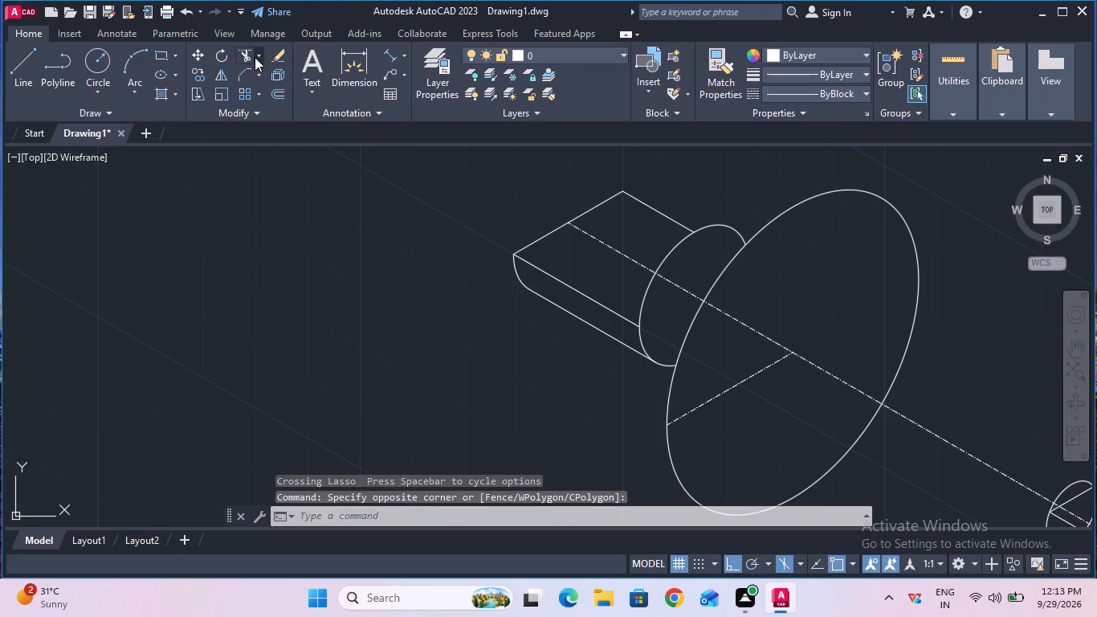
left_click(283, 112)
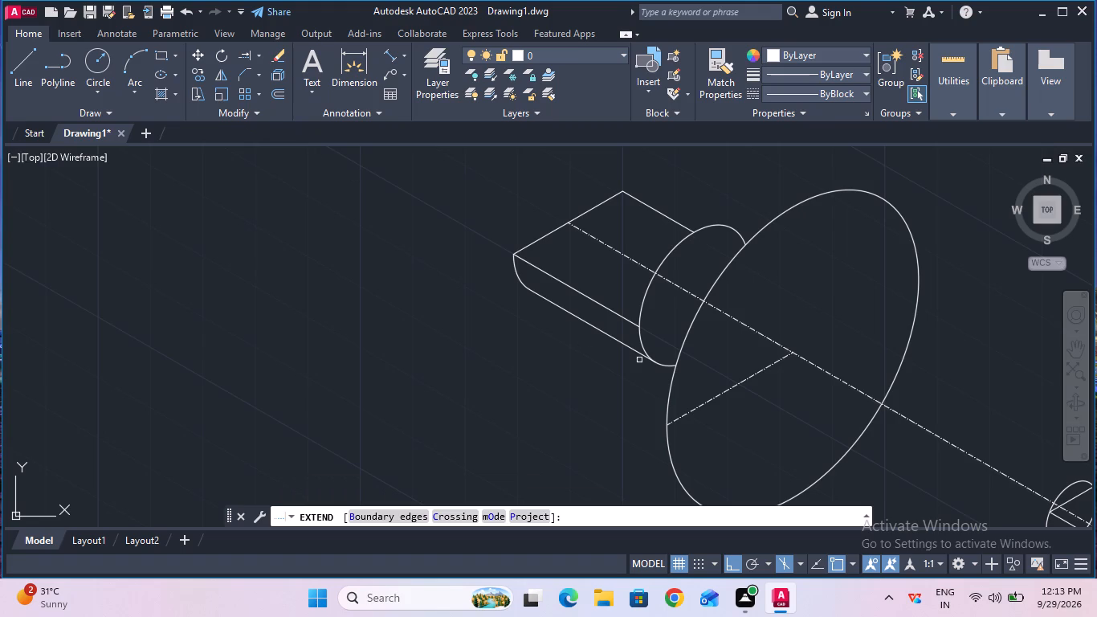
left_click(639, 353)
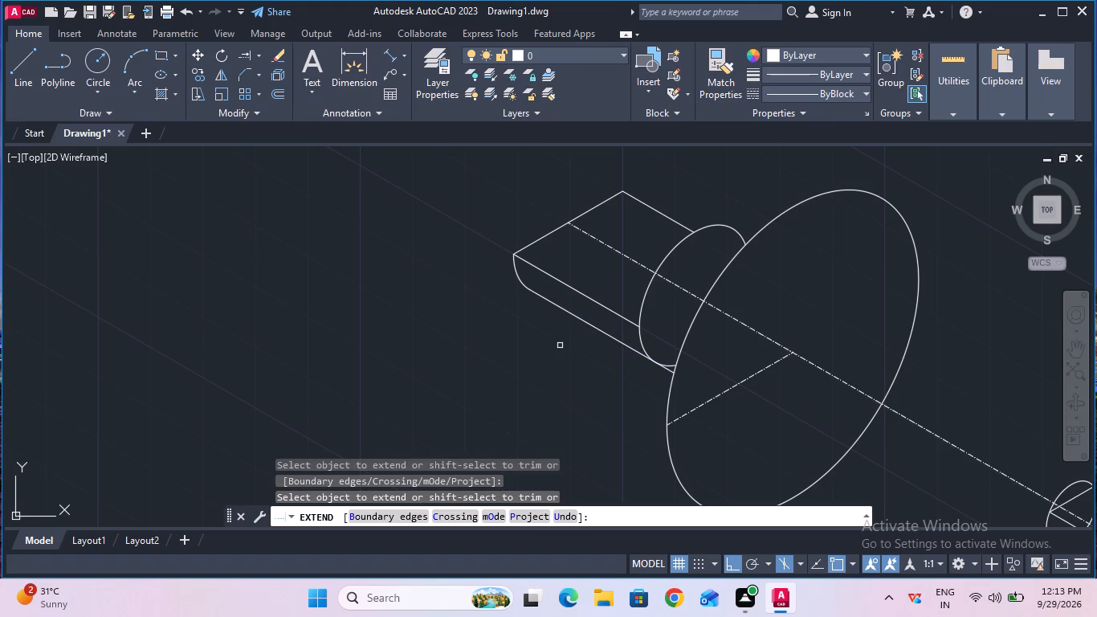
key("Escape")
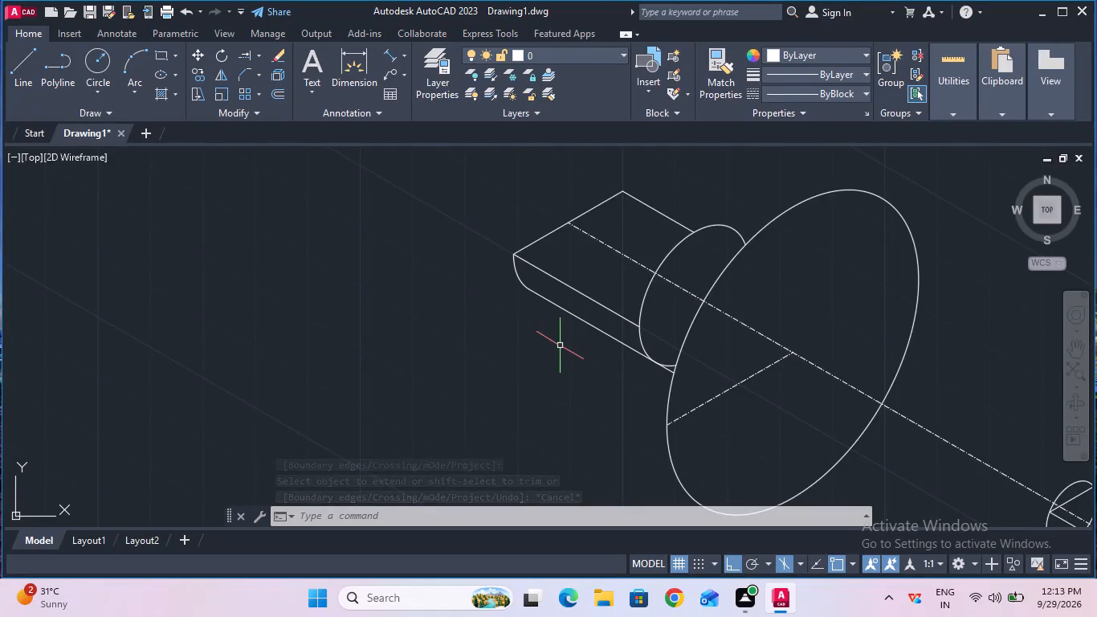
Draw a 5 mm line from the upper side of the 13 mm isocircle, parallel to the center line, across the 30 mm isocircle's edge.
left_click(36, 77)
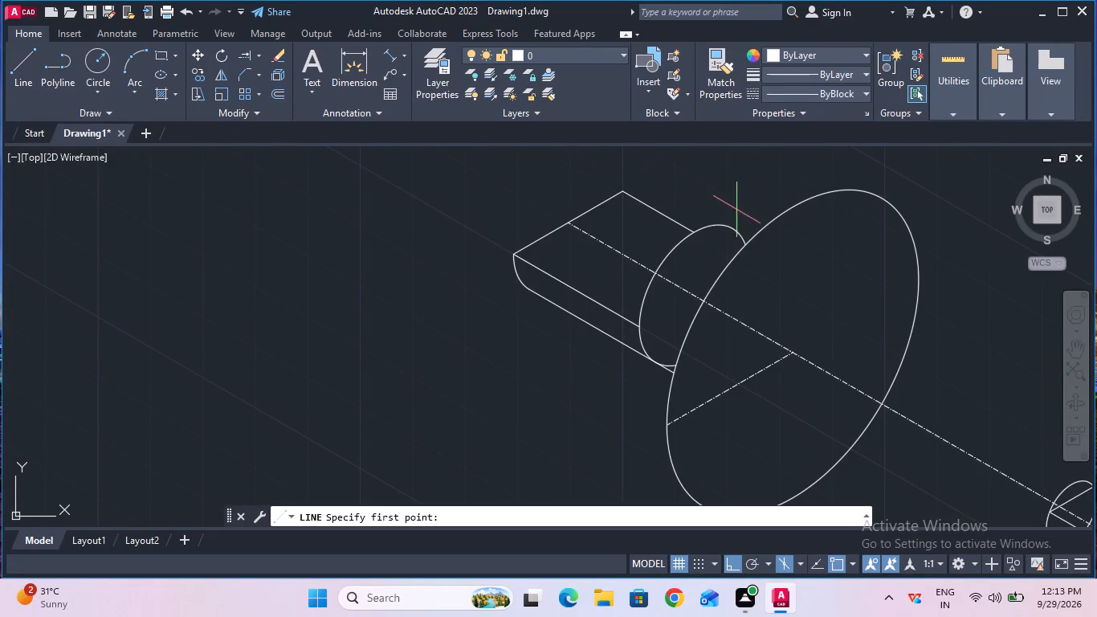
left_click(734, 231)
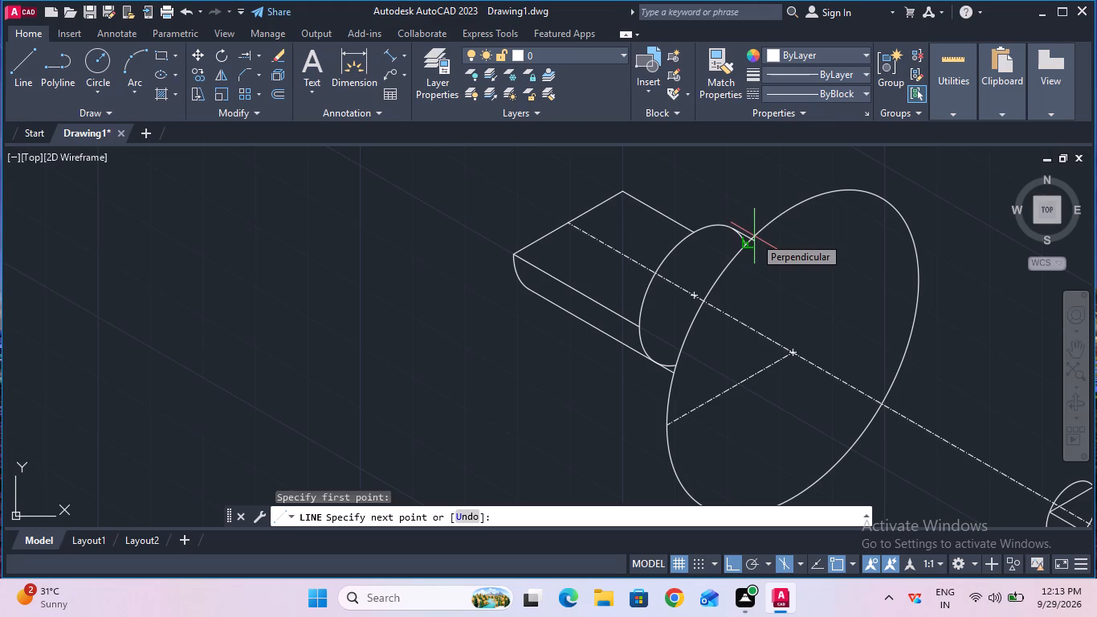
key("5")
key("Return")
key("Escape")
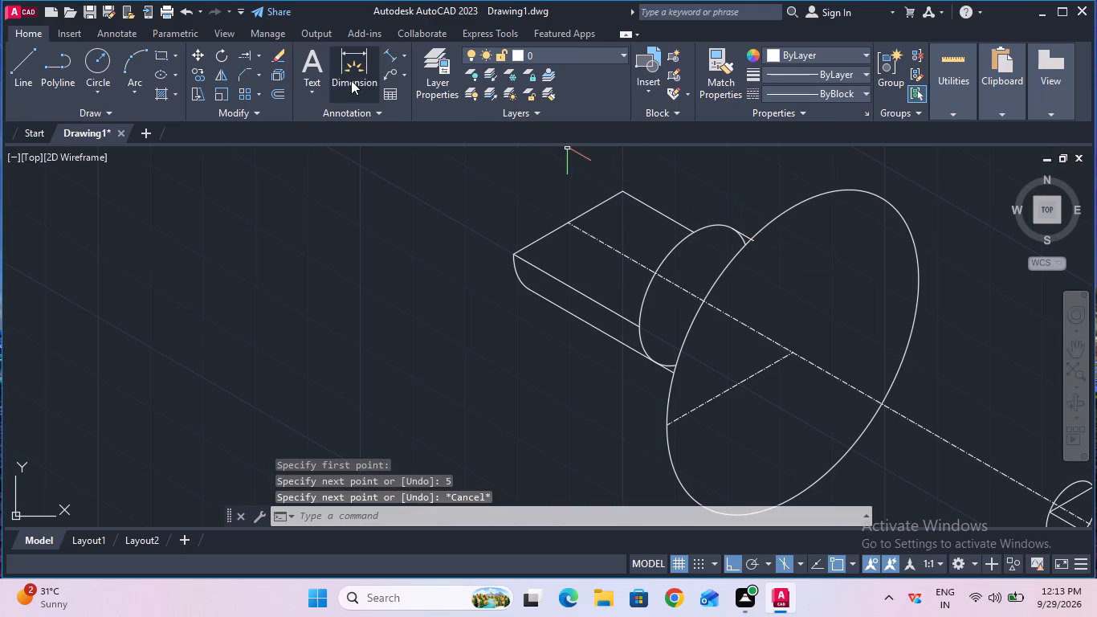
Trim the 5 mm line's overshoot inside the 30 mm isocircle and the two 13 mm isocircle remnants behind the upper and lower outline edges.
left_click(258, 56)
left_click(266, 72)
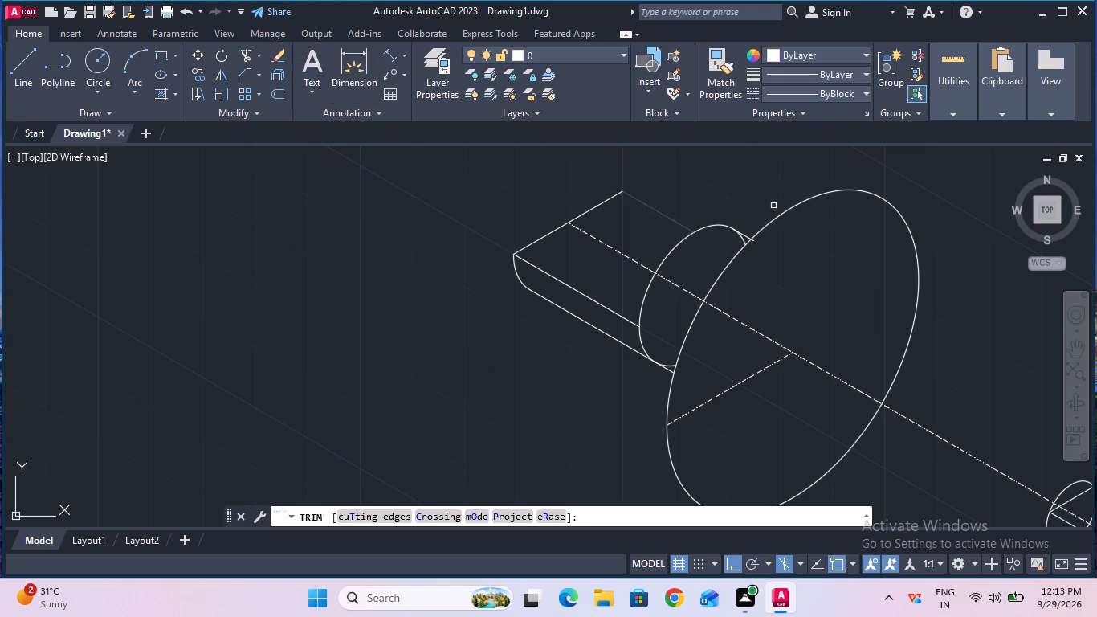
left_click(755, 242)
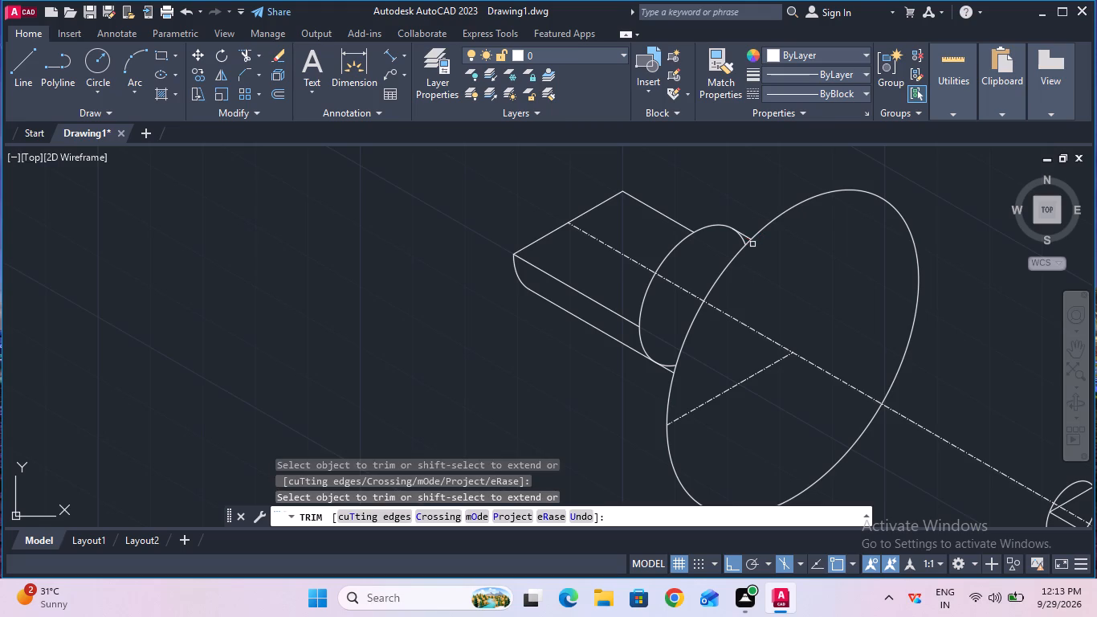
left_click(741, 241)
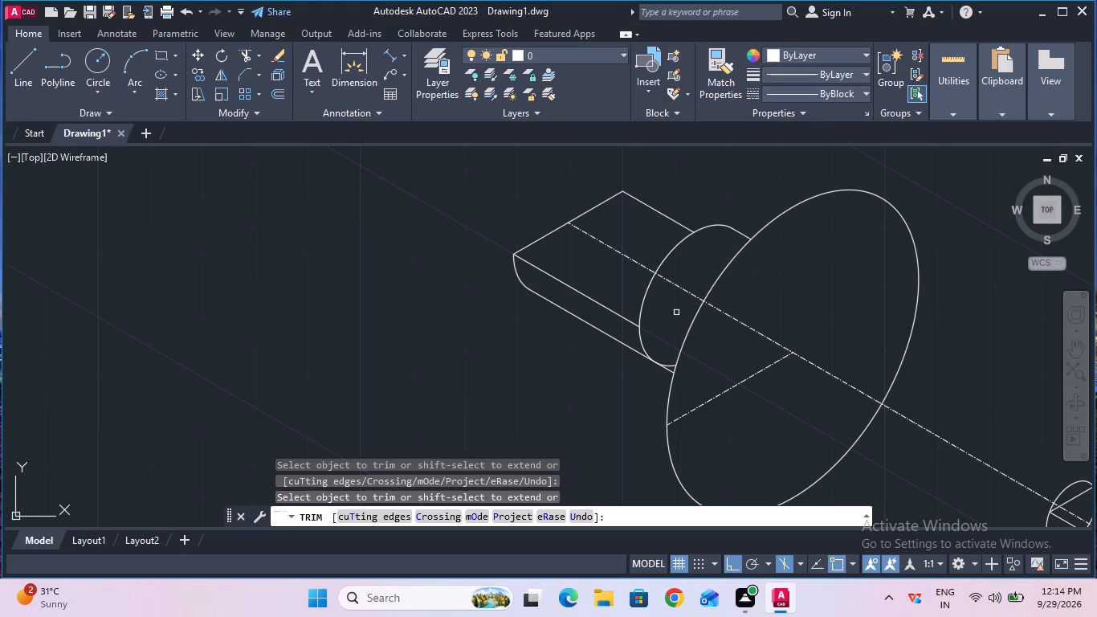
left_click(670, 364)
key("Escape")
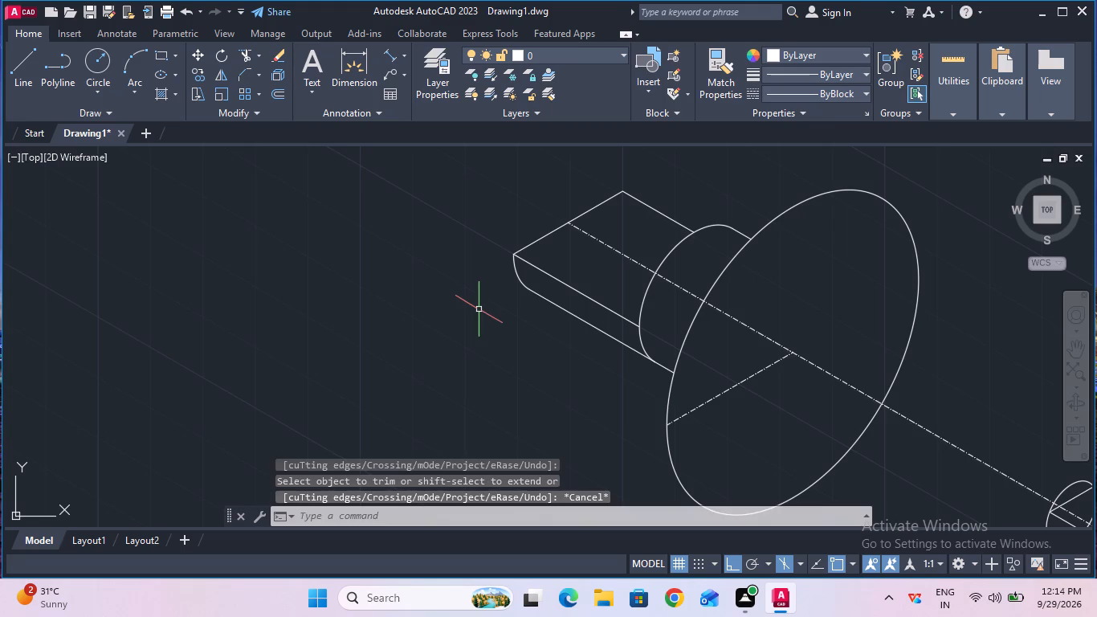
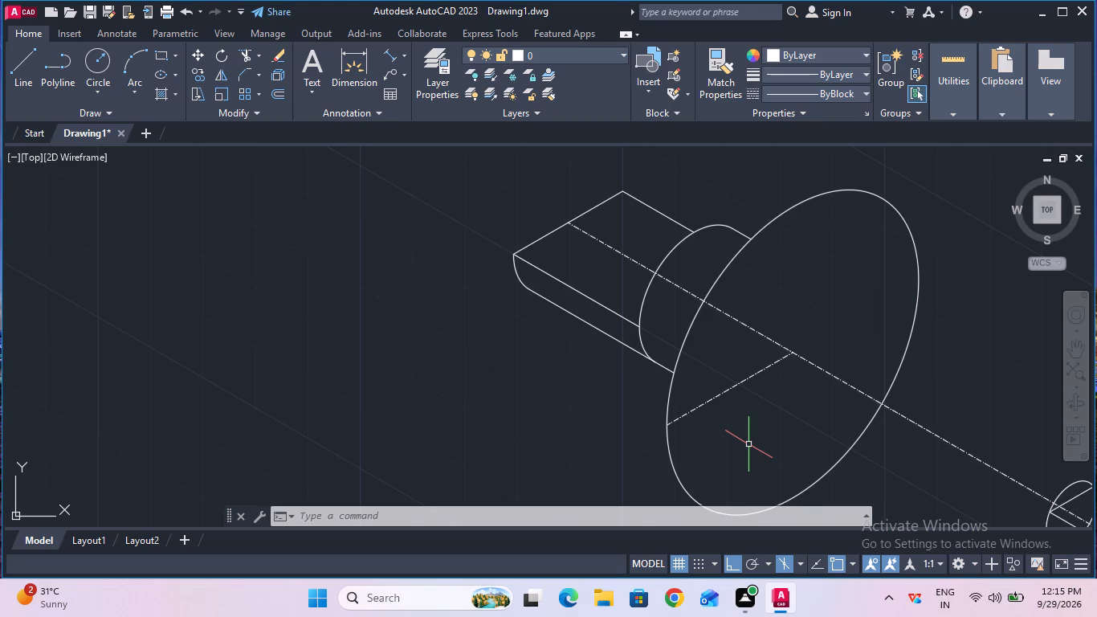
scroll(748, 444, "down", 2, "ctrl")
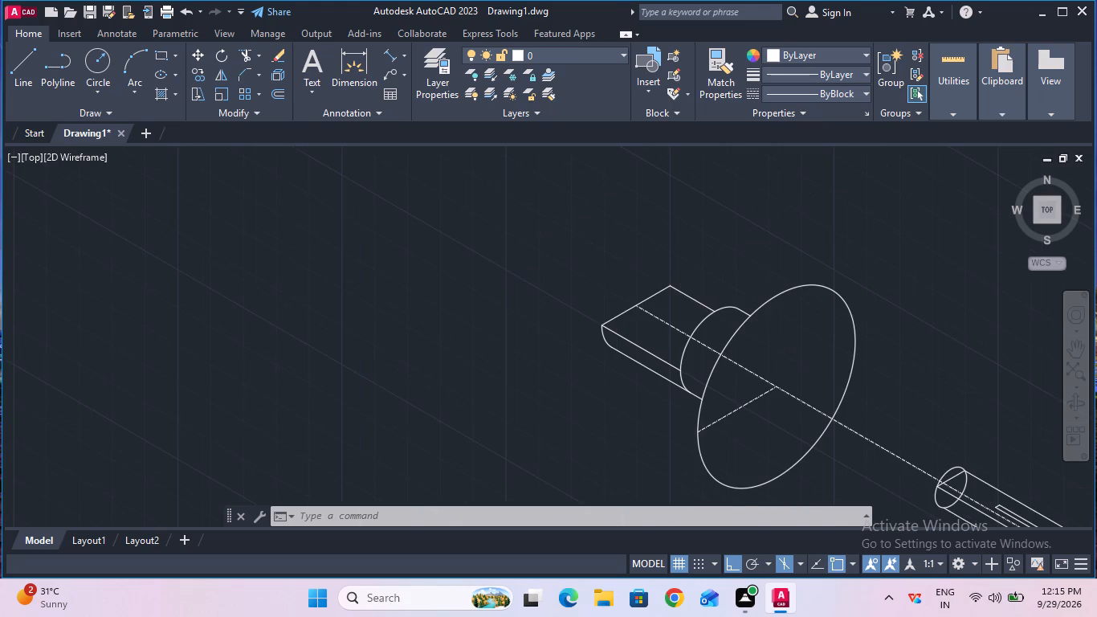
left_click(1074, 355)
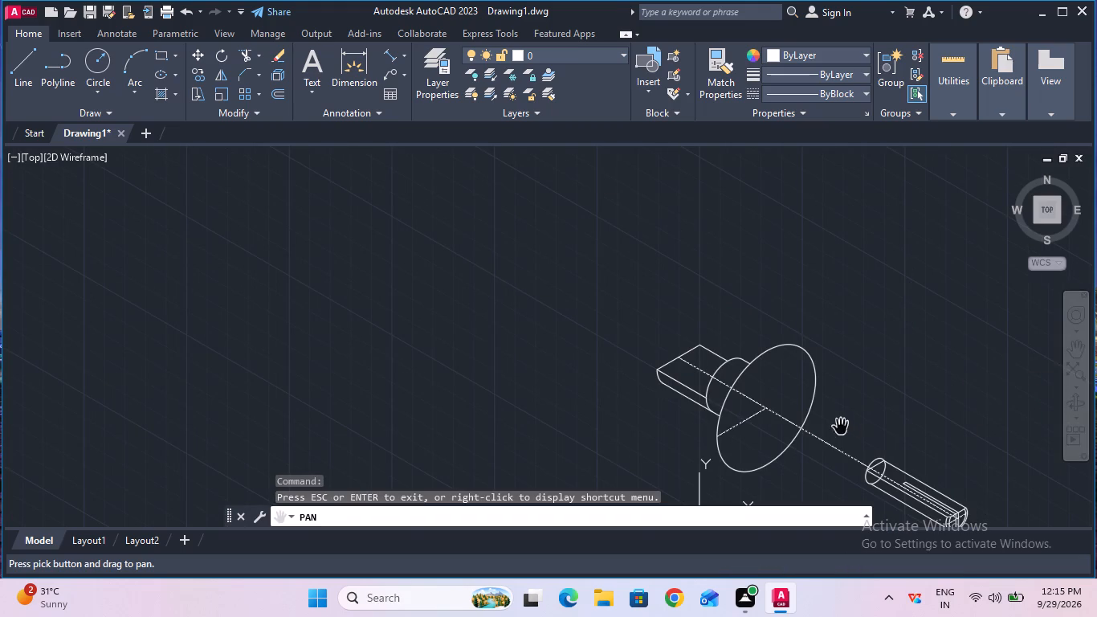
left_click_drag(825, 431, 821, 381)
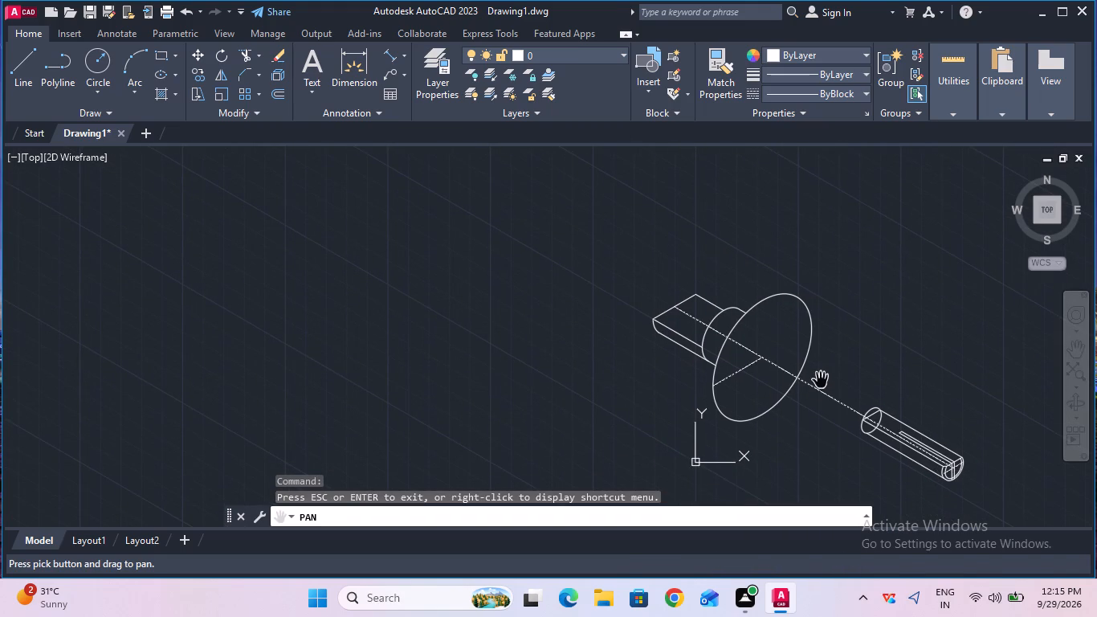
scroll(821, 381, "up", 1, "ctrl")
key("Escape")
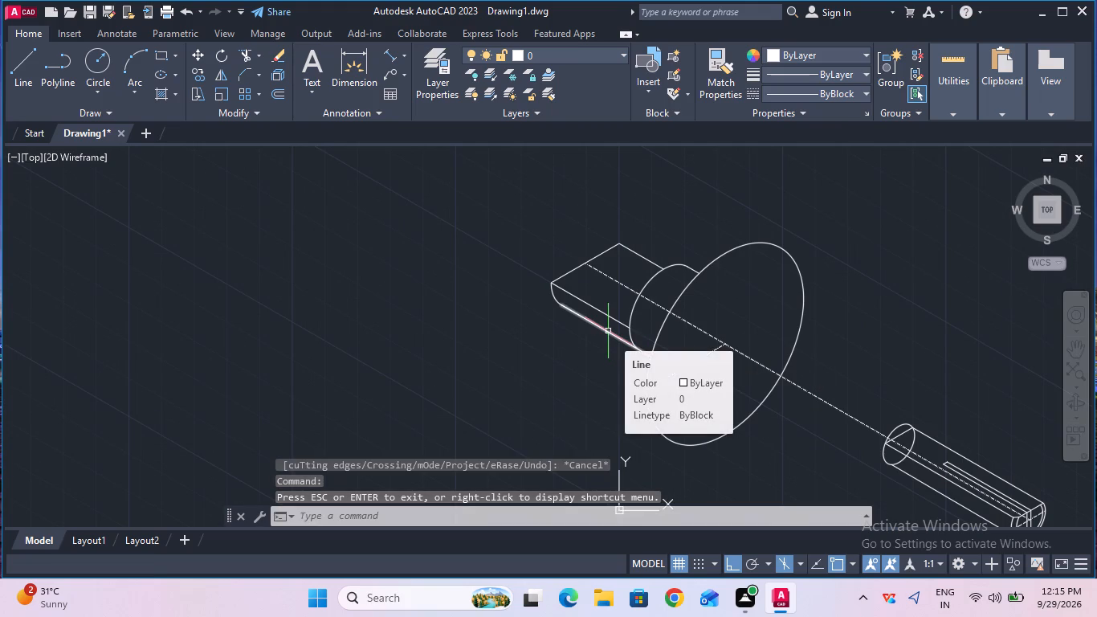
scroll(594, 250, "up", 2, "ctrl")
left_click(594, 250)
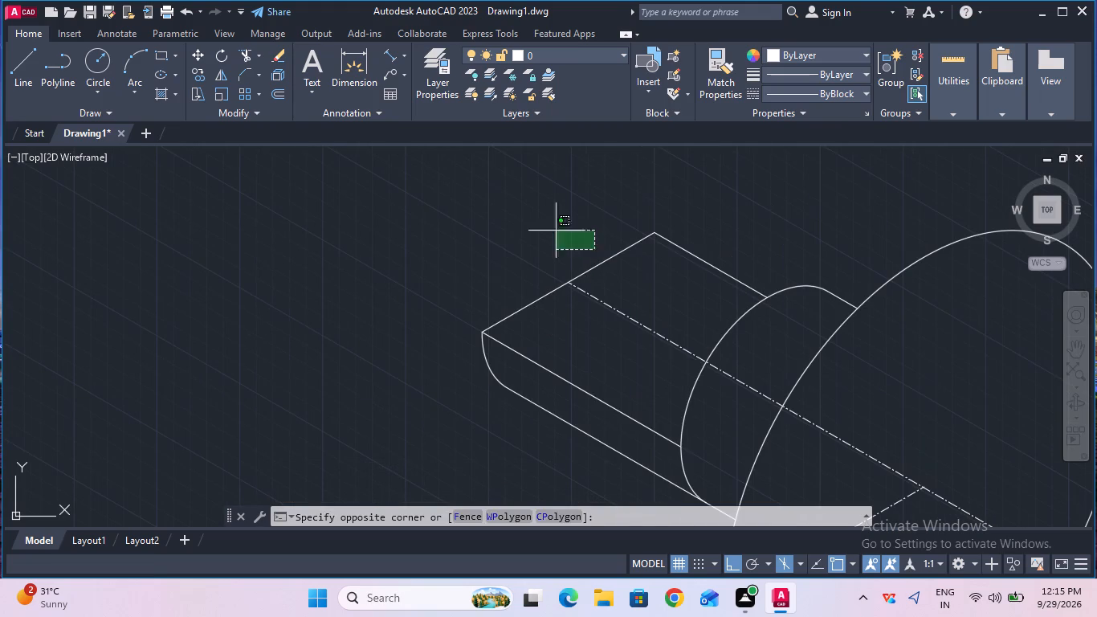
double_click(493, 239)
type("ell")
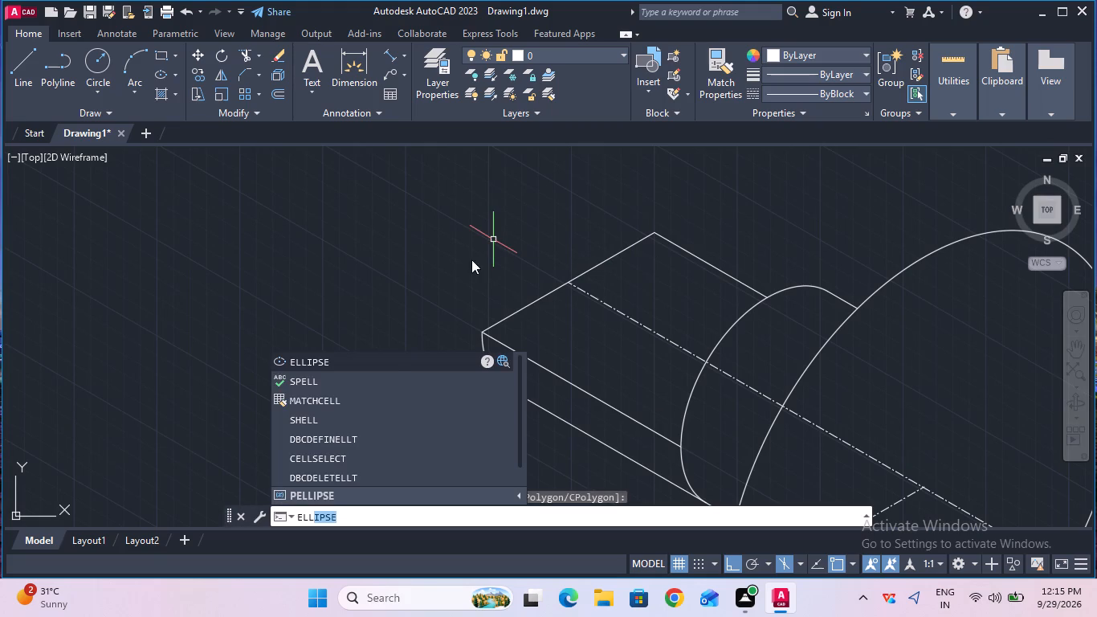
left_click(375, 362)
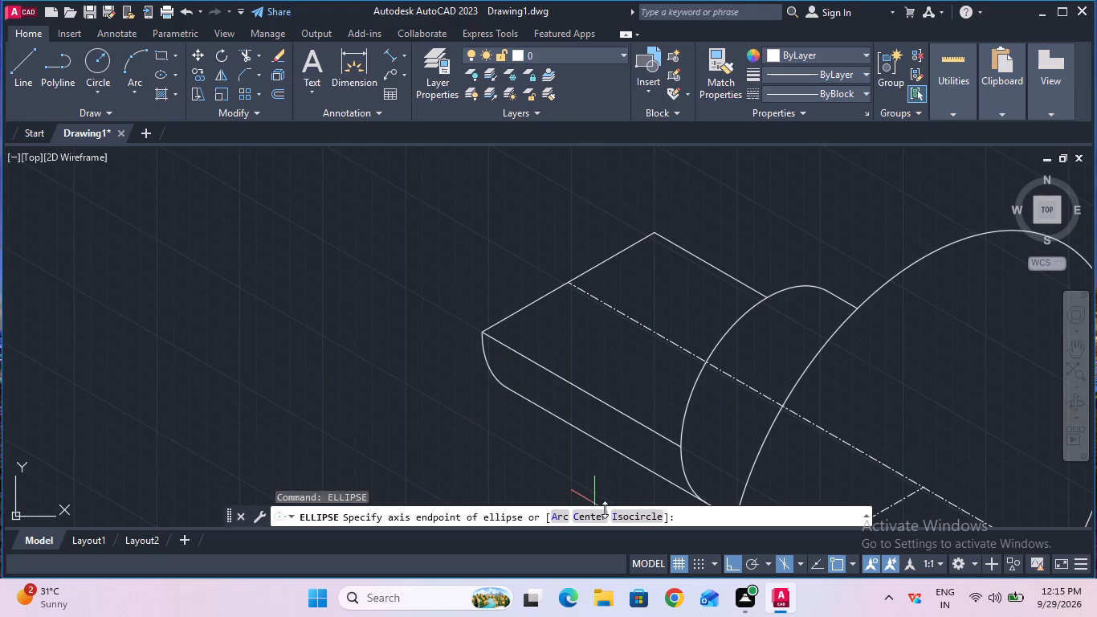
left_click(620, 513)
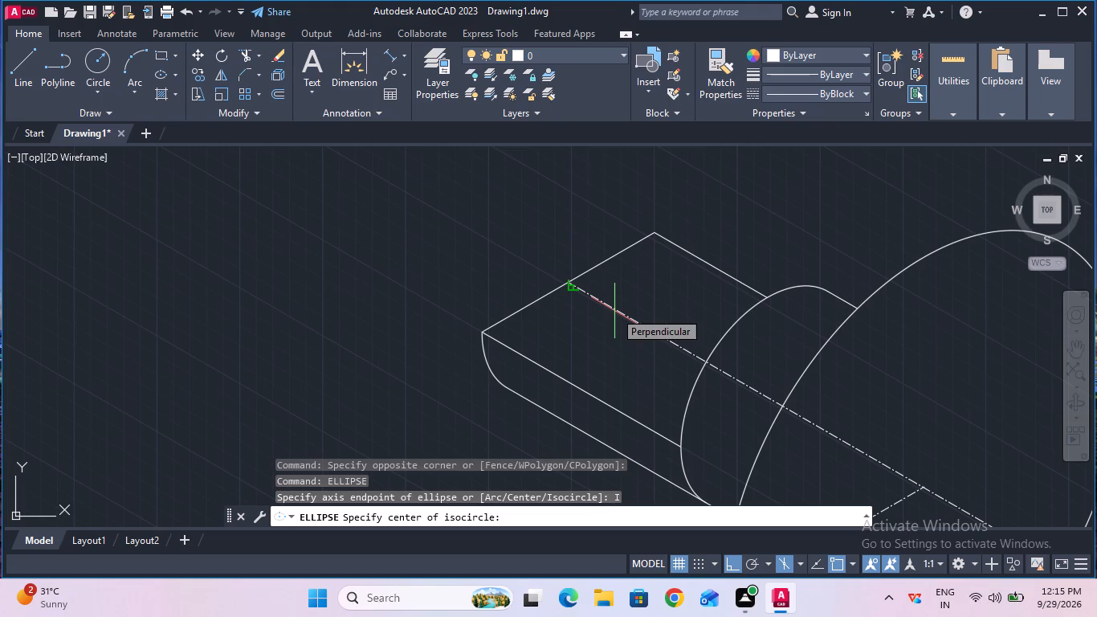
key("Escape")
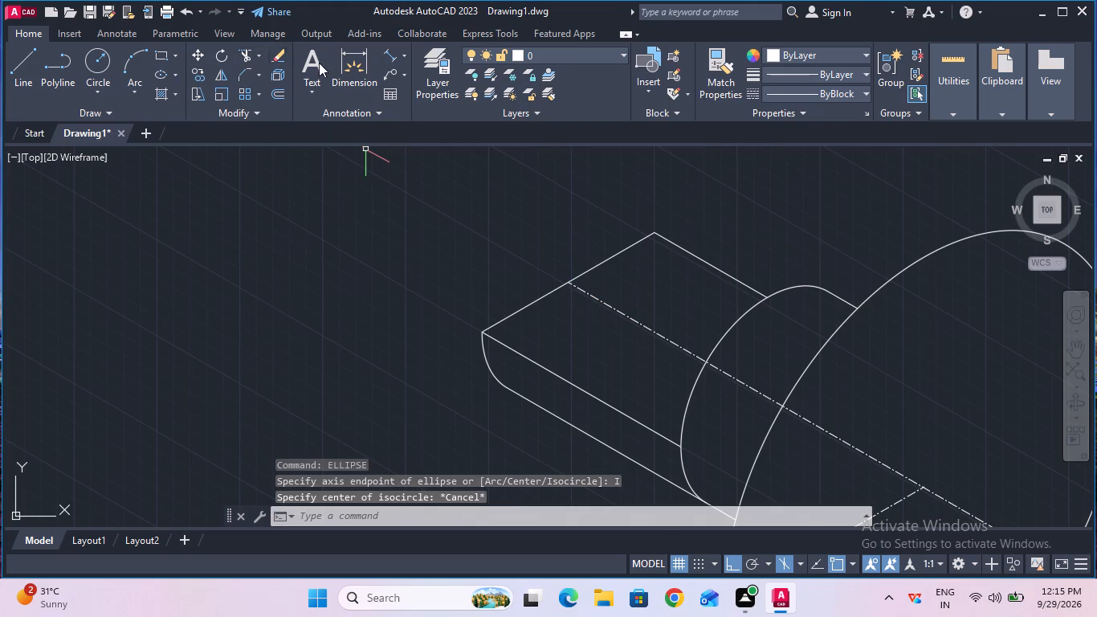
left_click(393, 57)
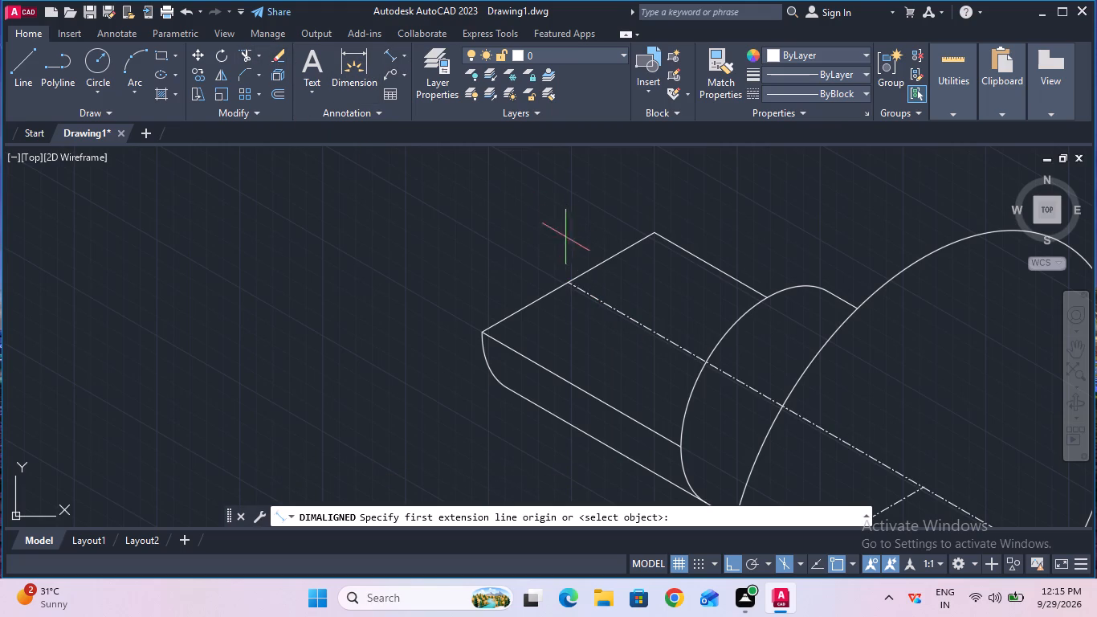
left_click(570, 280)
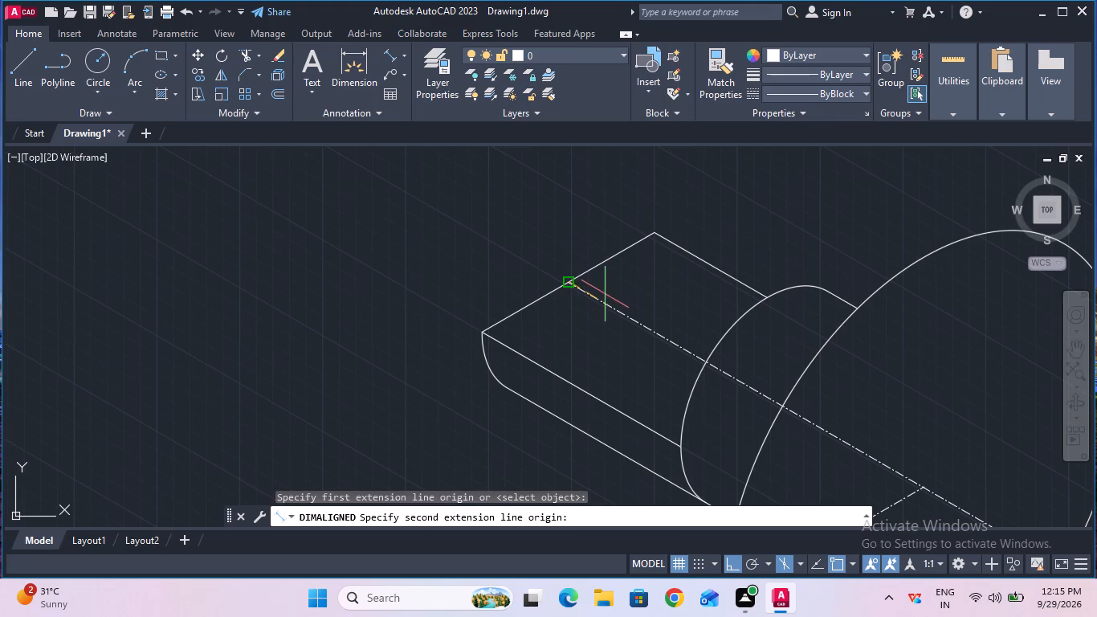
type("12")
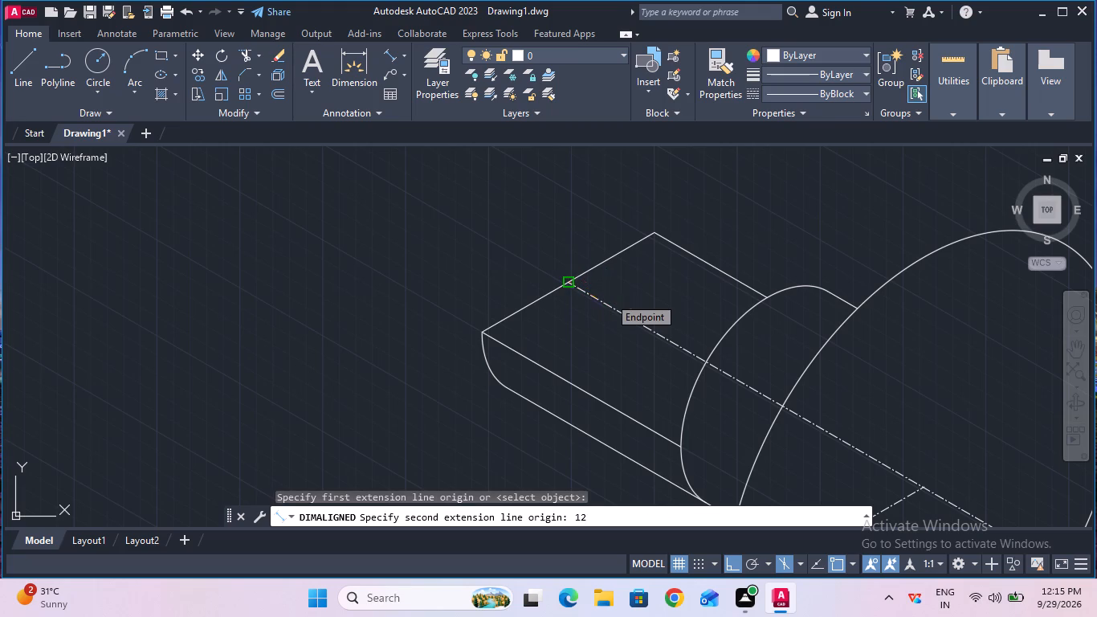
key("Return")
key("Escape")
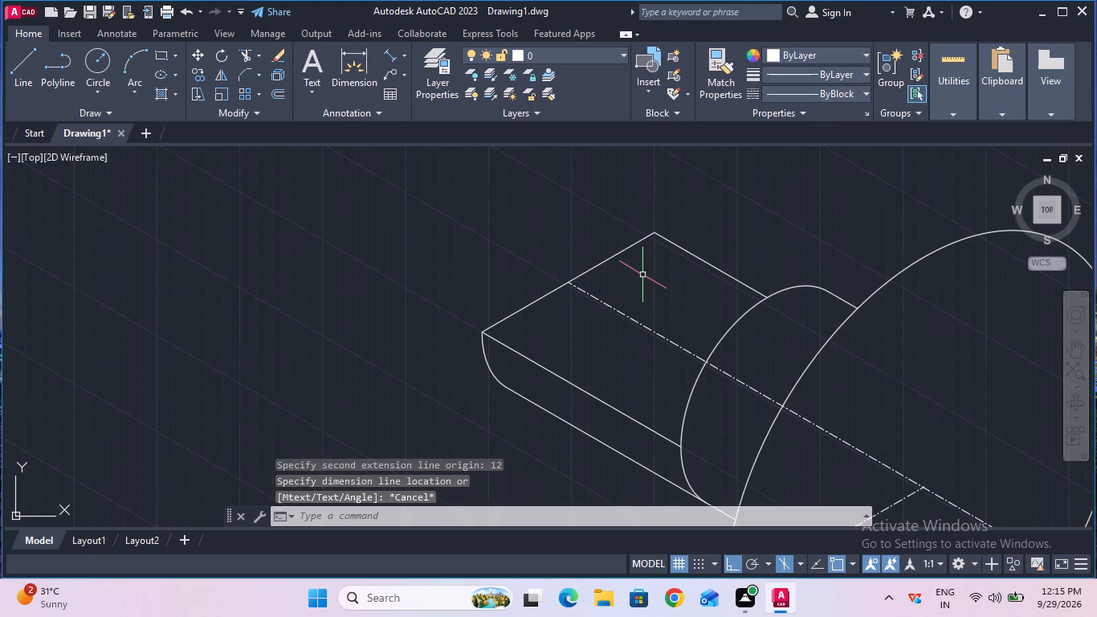
Place a 12 mm aligned dimension along the center line, starting from its end at the flat's free edge.
left_click(390, 48)
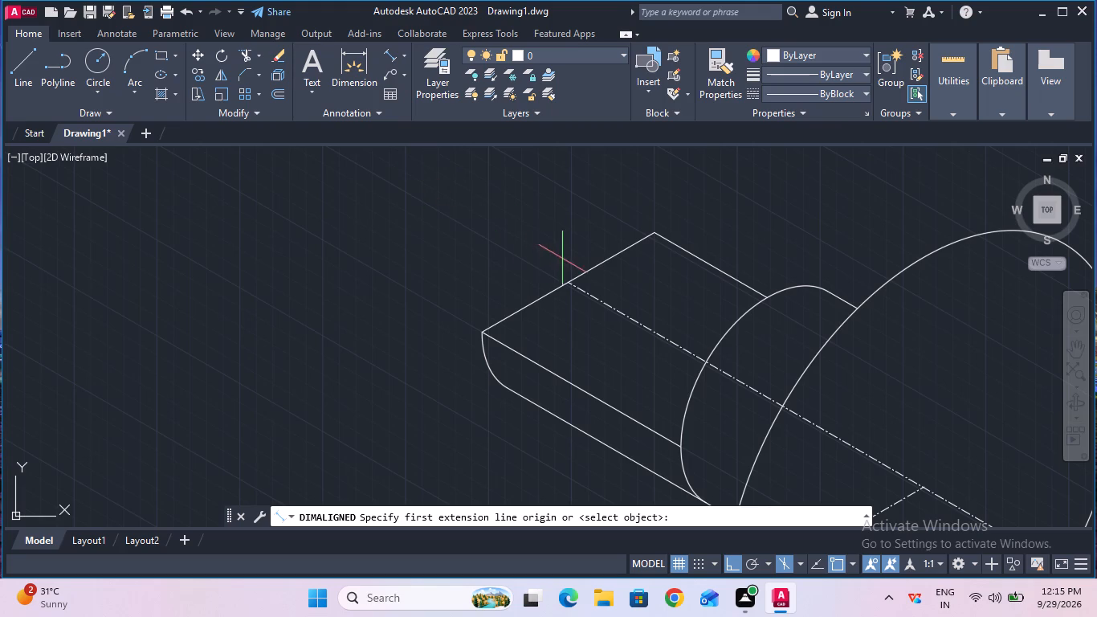
left_click(571, 280)
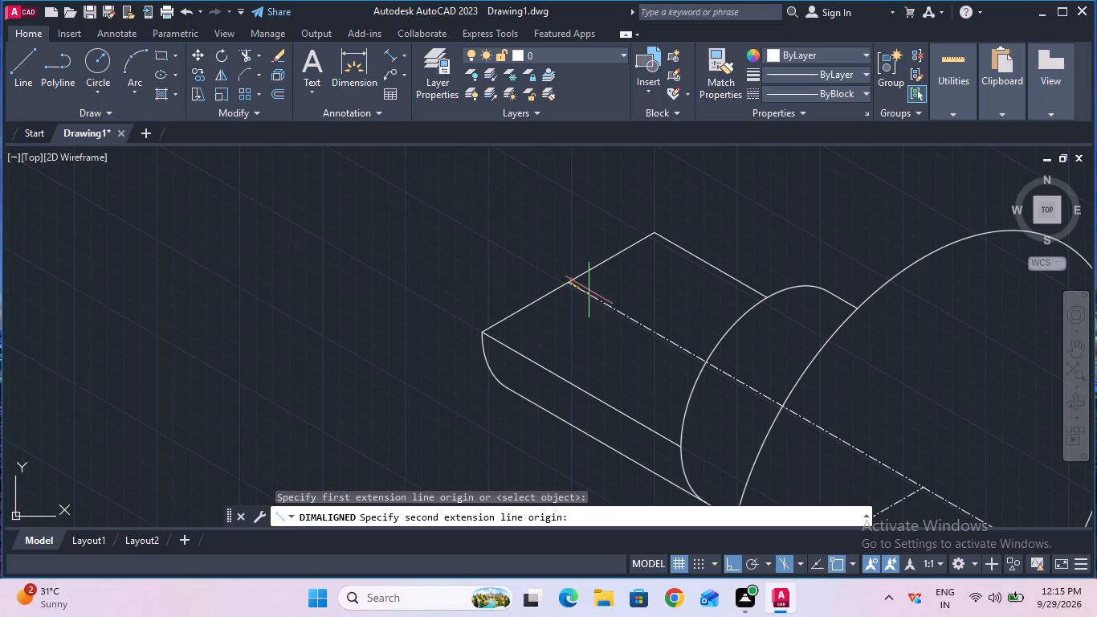
type("12")
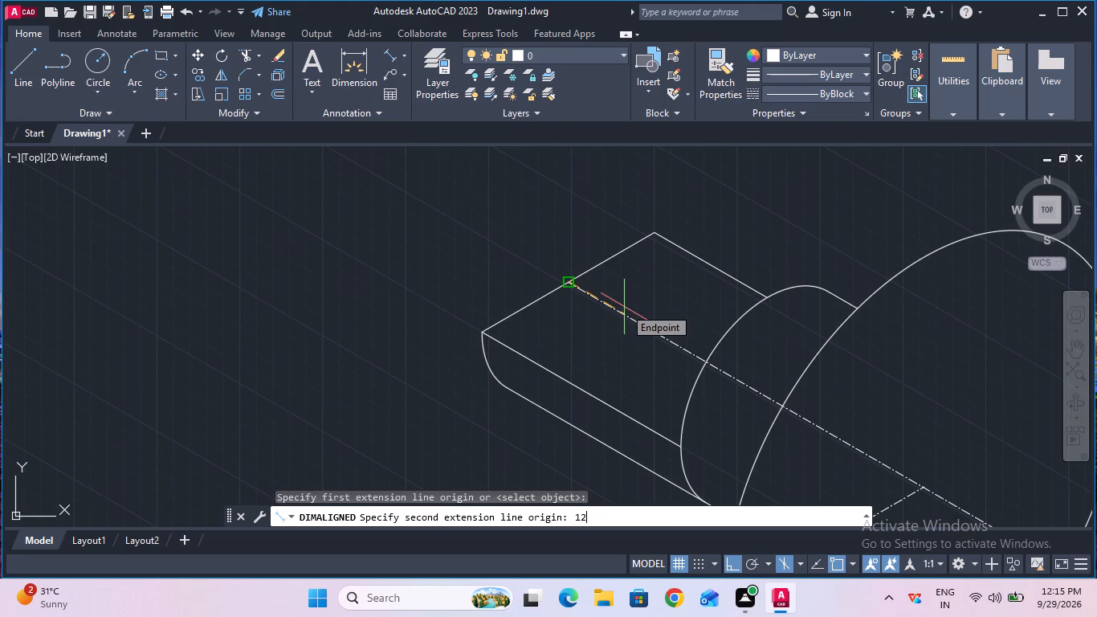
key("Return")
double_click(716, 204)
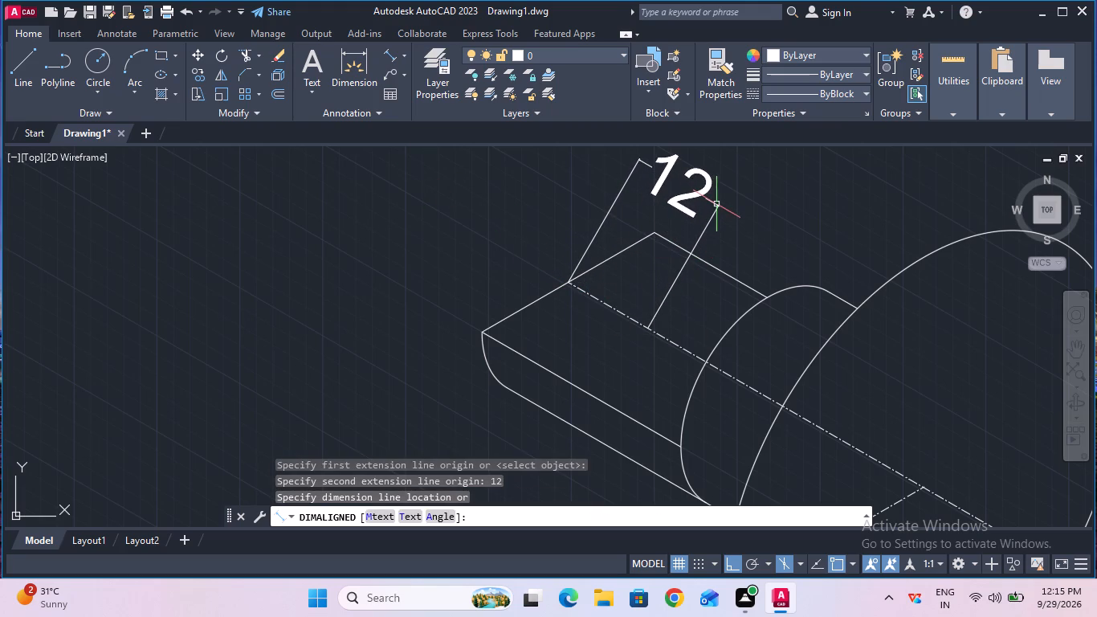
left_click(716, 204)
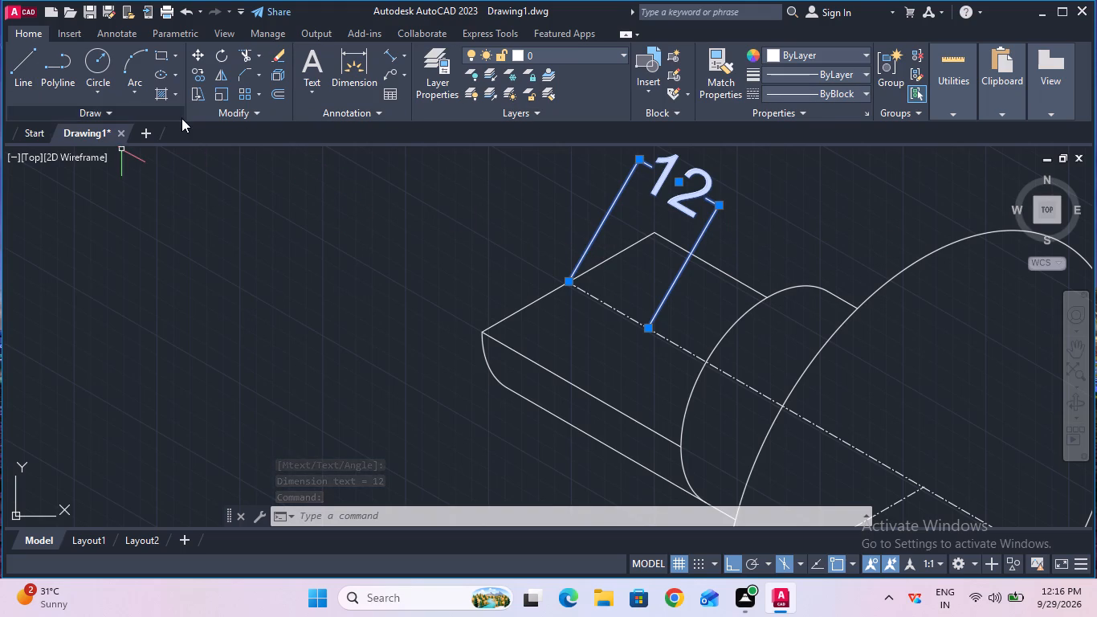
With Ortho off, draw a marker line from the middle of the 12 mm dimension's second extension line to its origin on the center line.
left_click(27, 74)
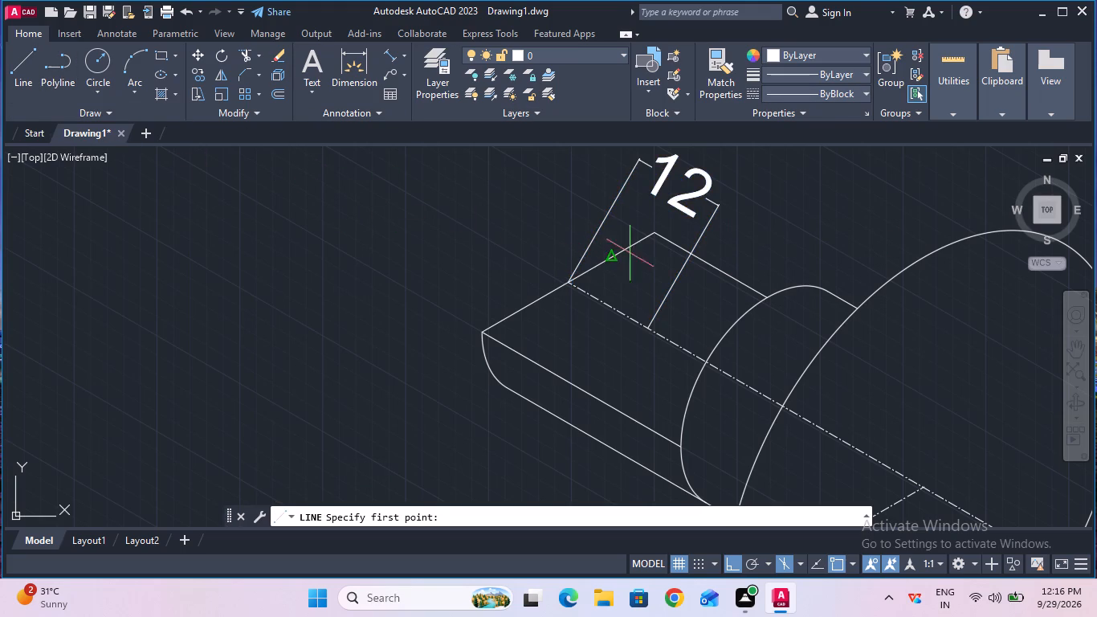
left_click(687, 264)
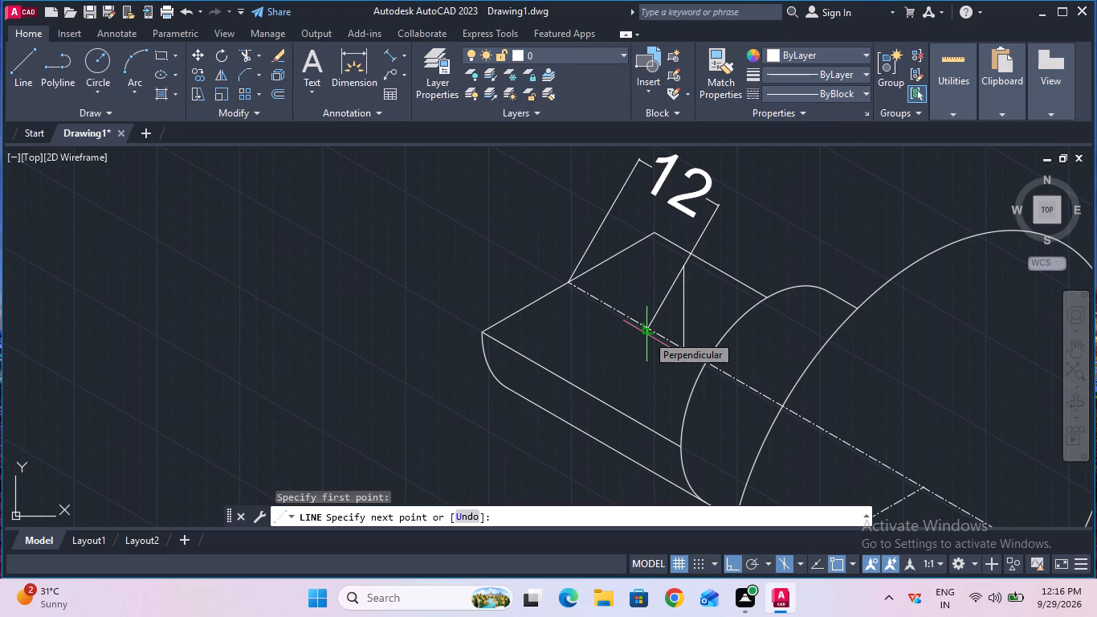
key("F8")
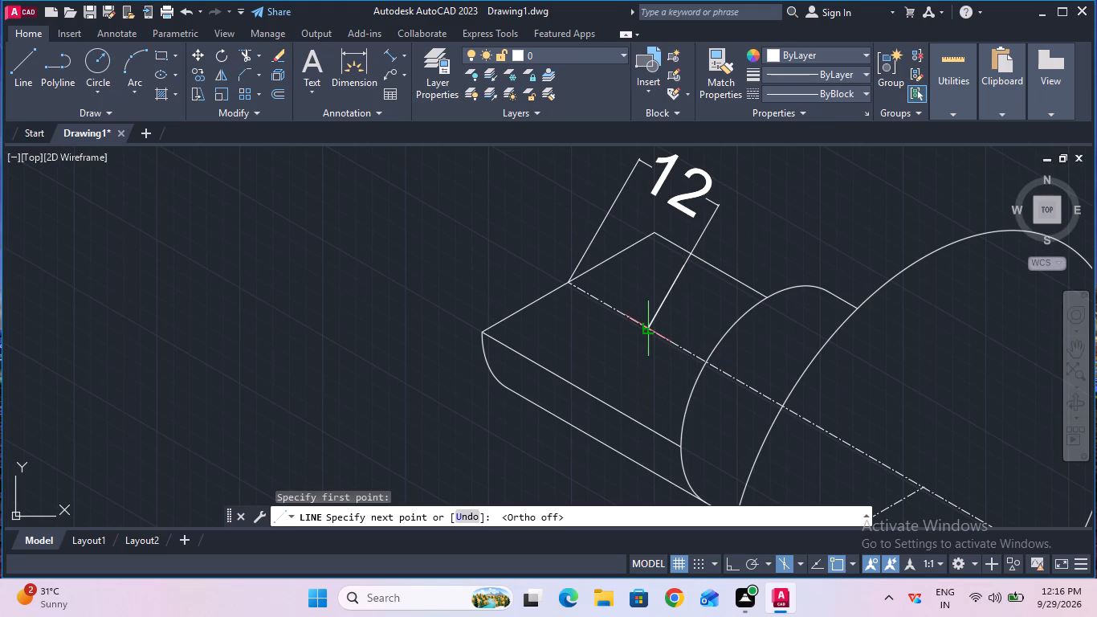
left_click(646, 331)
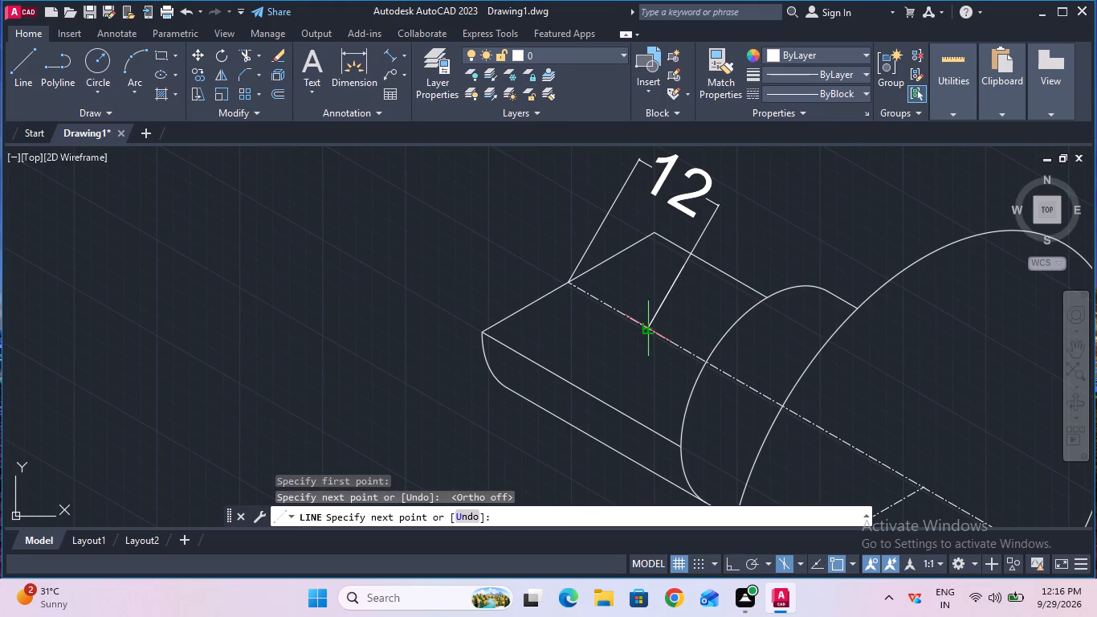
key("Escape")
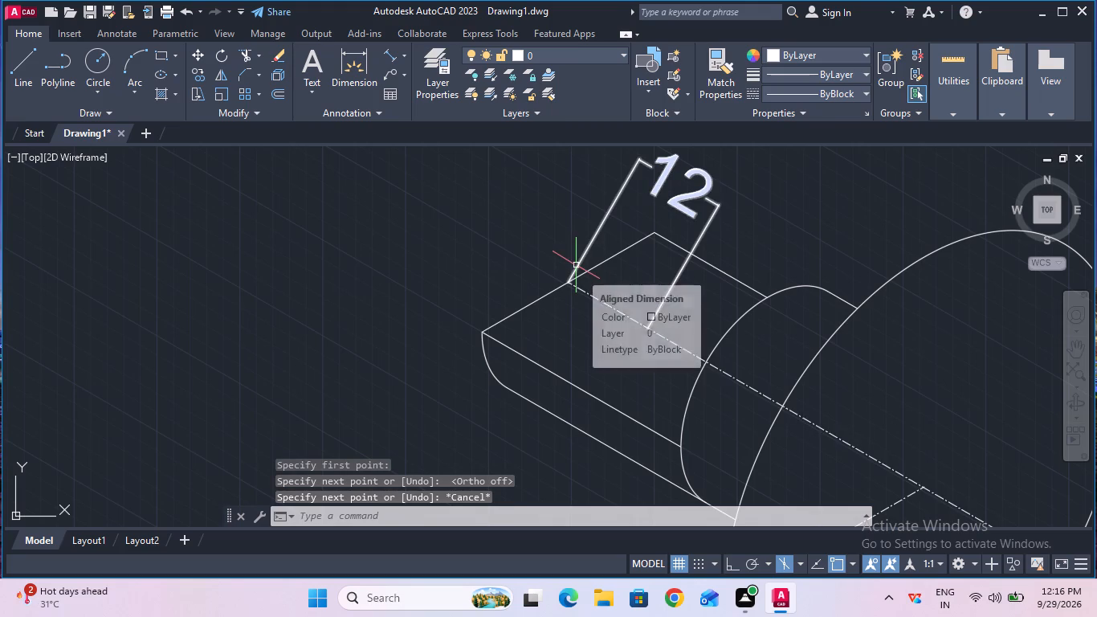
Erase the 12 mm aligned dimension at the flat end, keeping the marker line.
left_click(279, 60)
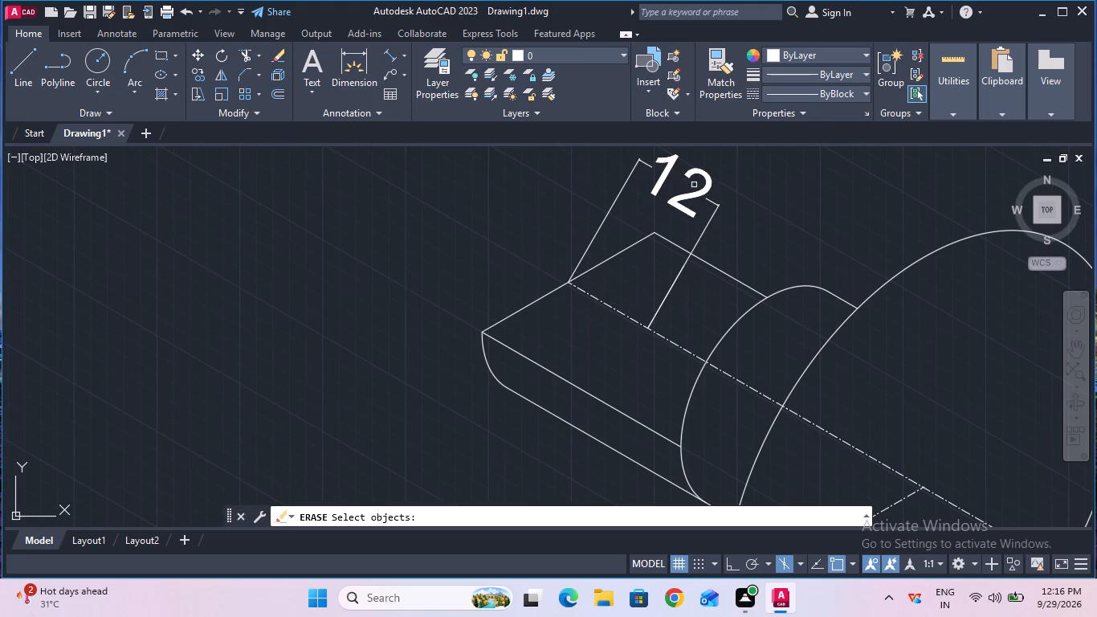
left_click(707, 198)
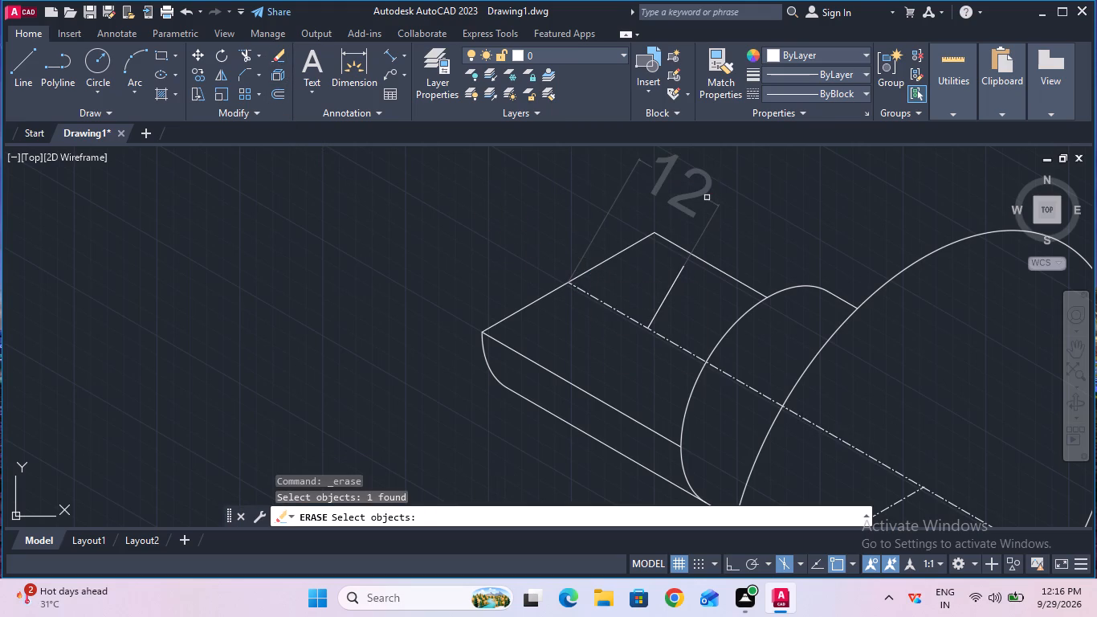
key("Return")
key("Escape")
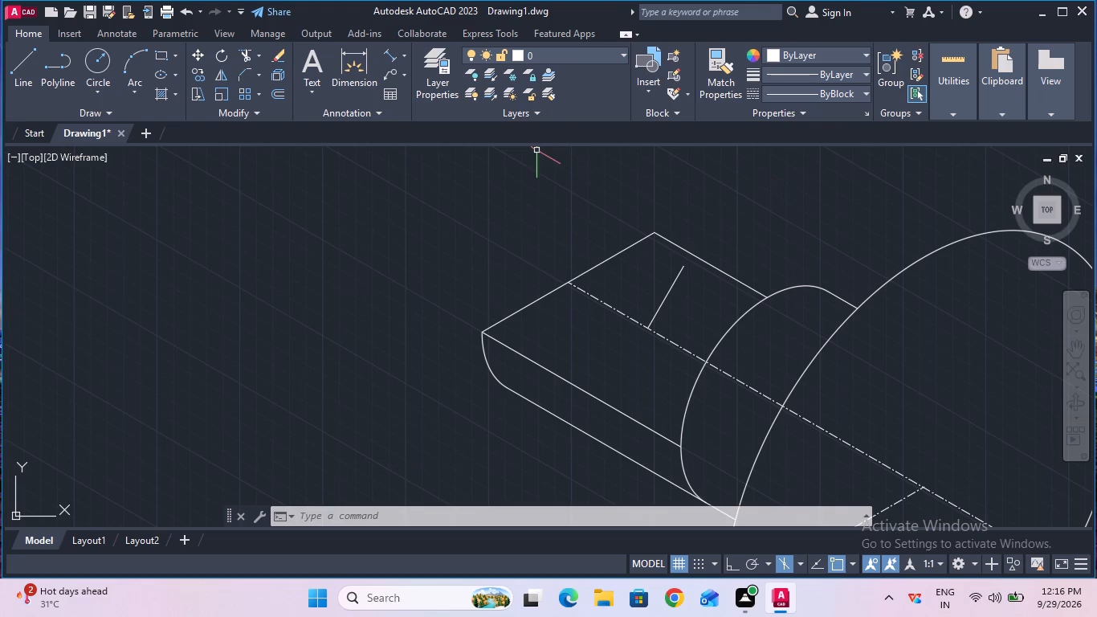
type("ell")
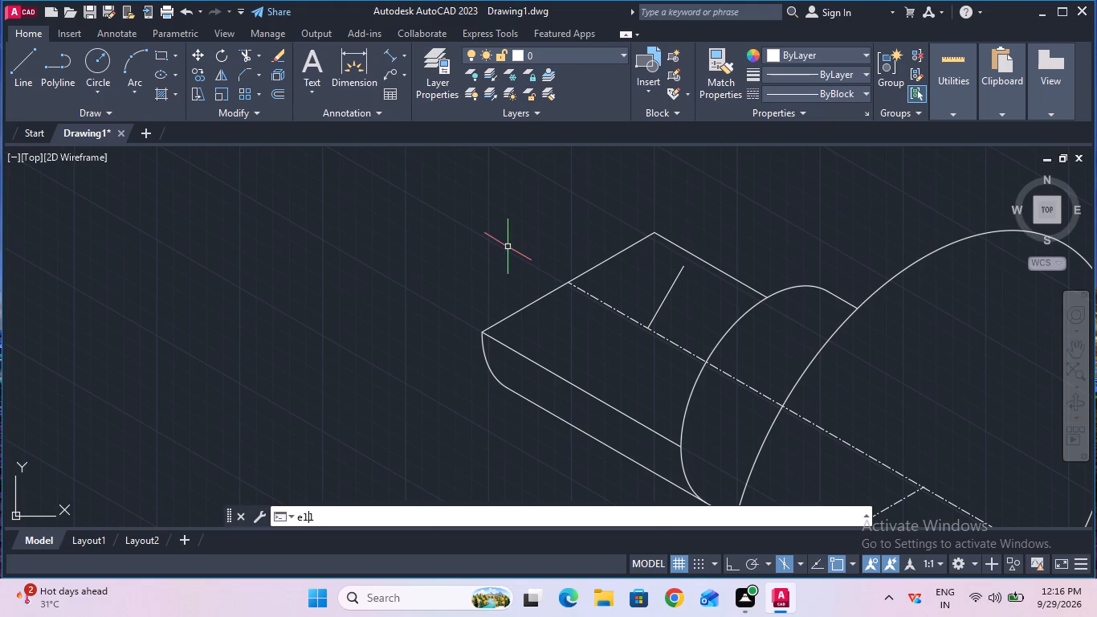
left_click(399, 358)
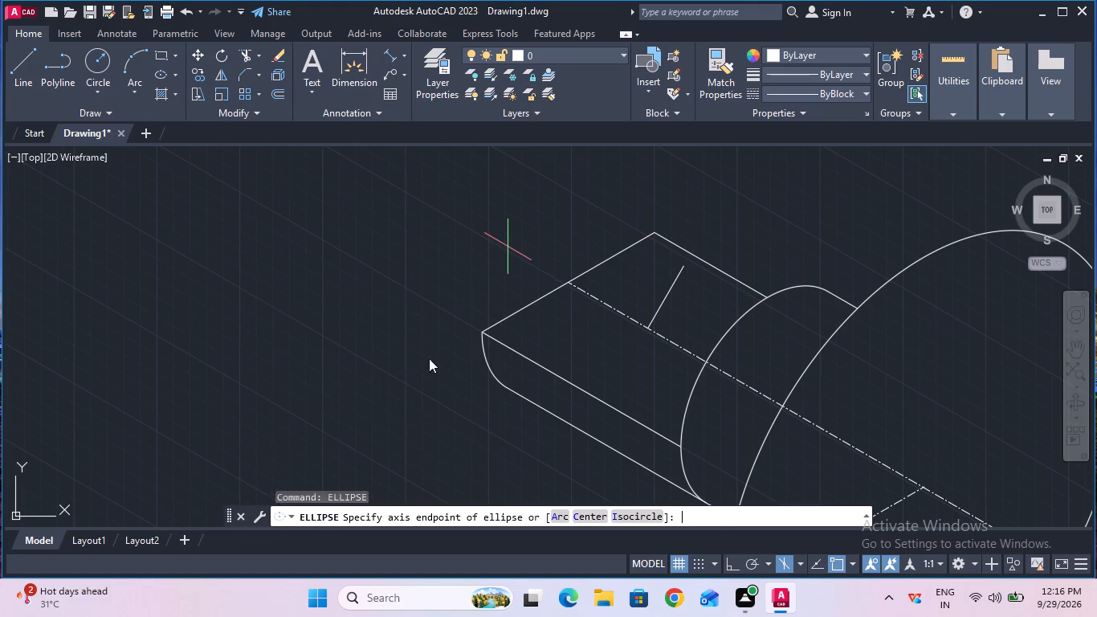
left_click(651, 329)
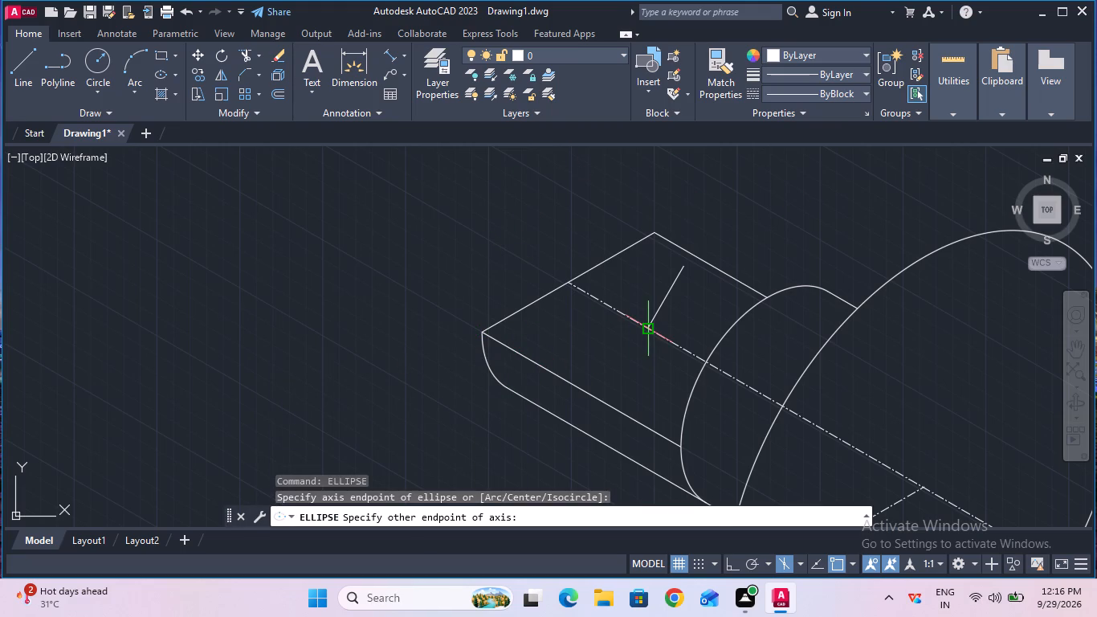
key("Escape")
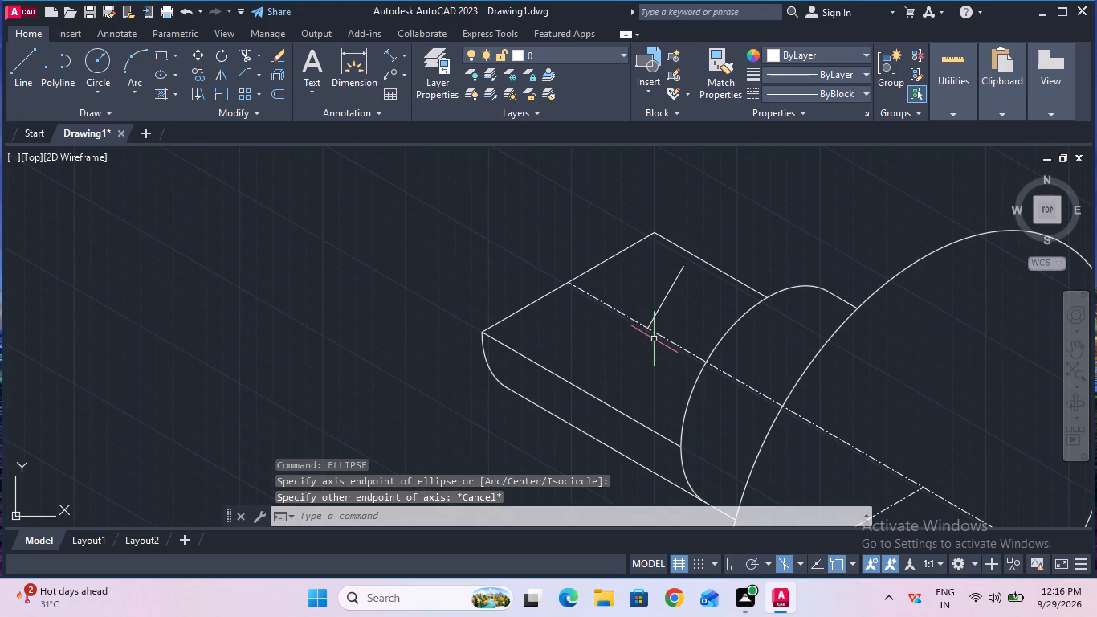
Draw an isocircle of radius 3 mm in the top isoplane, centered where the marker line meets the center line on the flat.
type("ell")
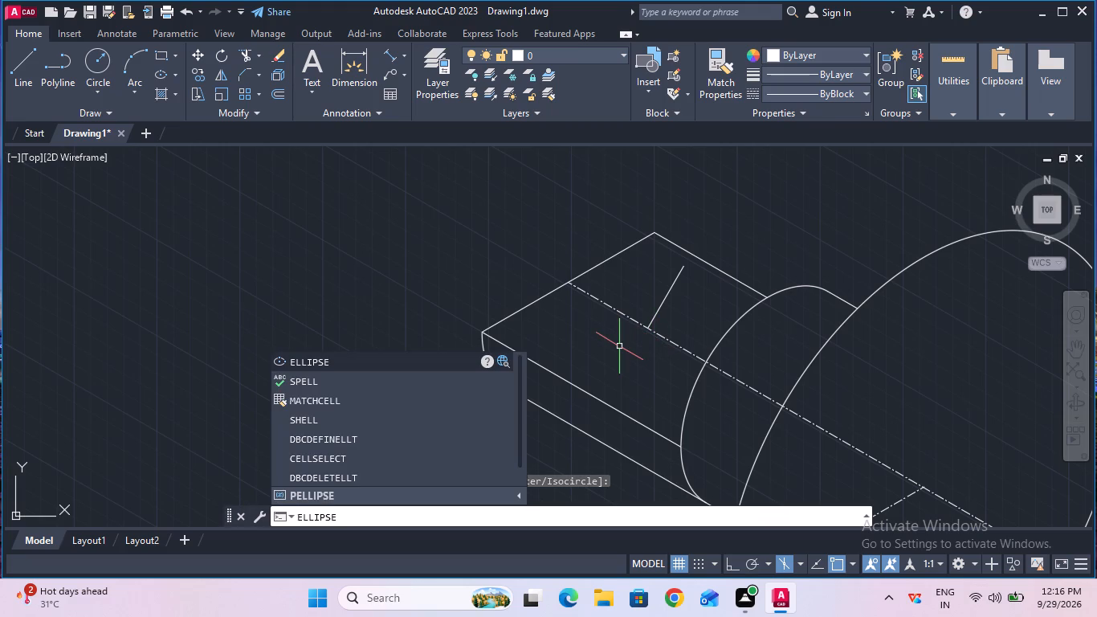
left_click(418, 366)
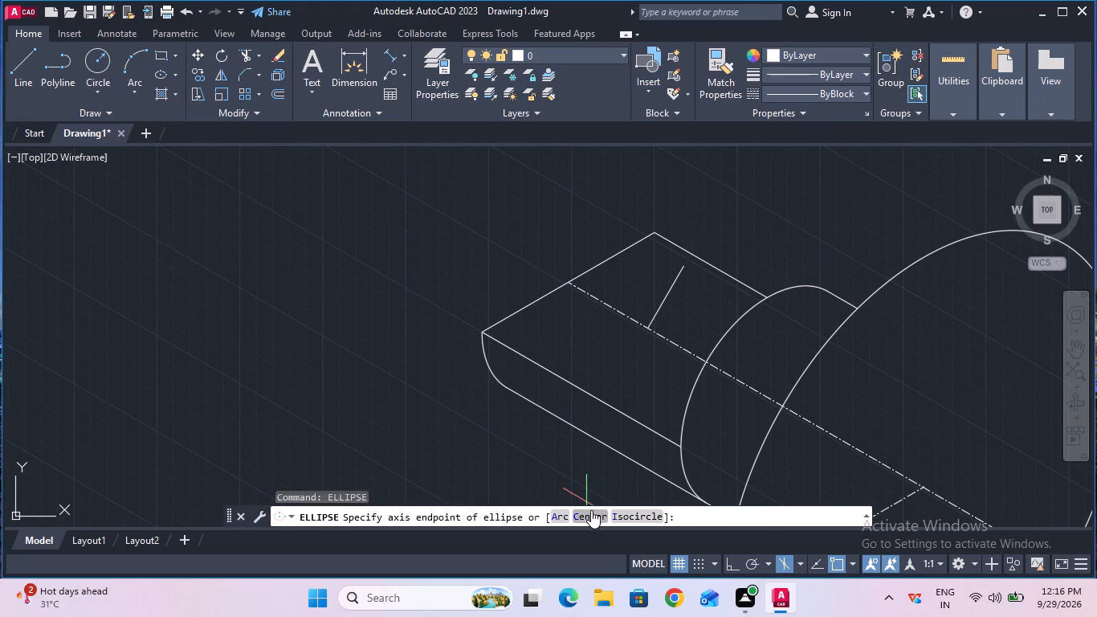
left_click(619, 511)
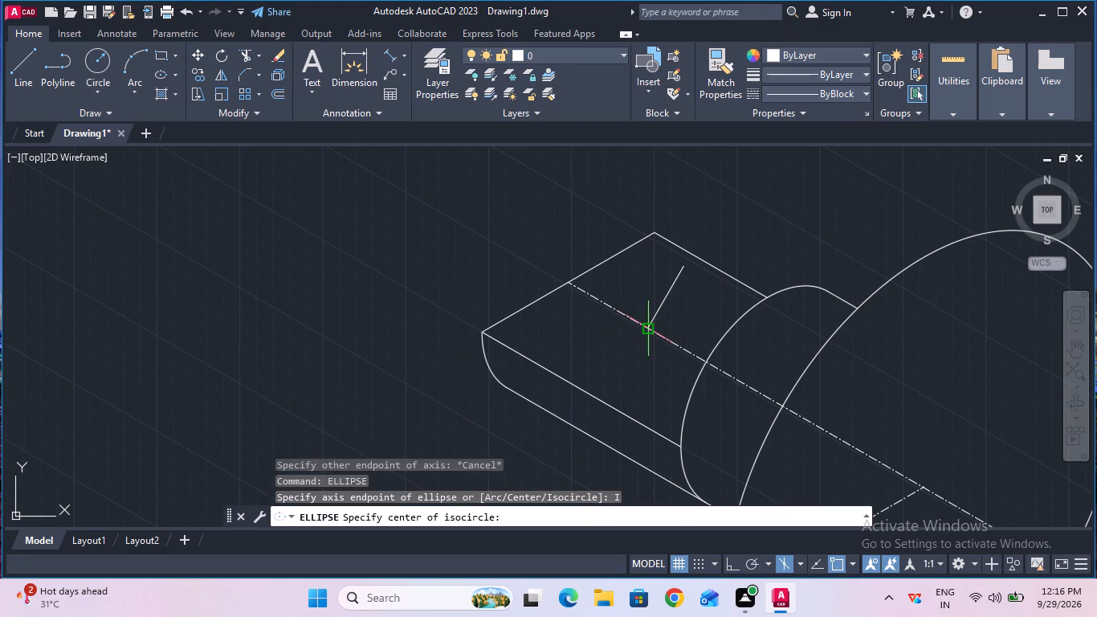
left_click(649, 332)
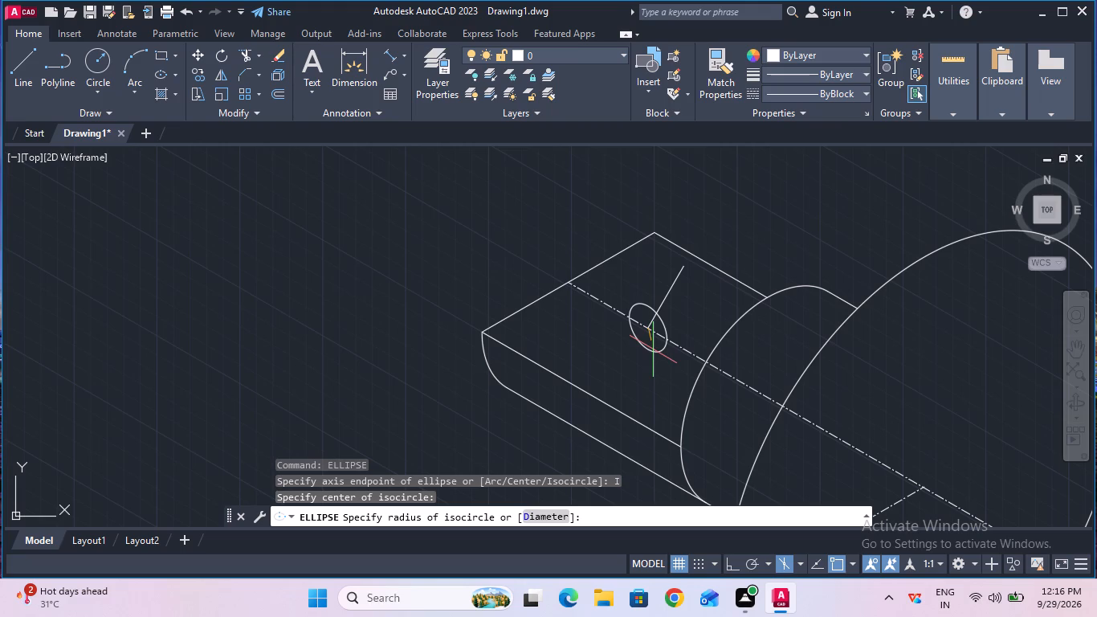
key("F5")
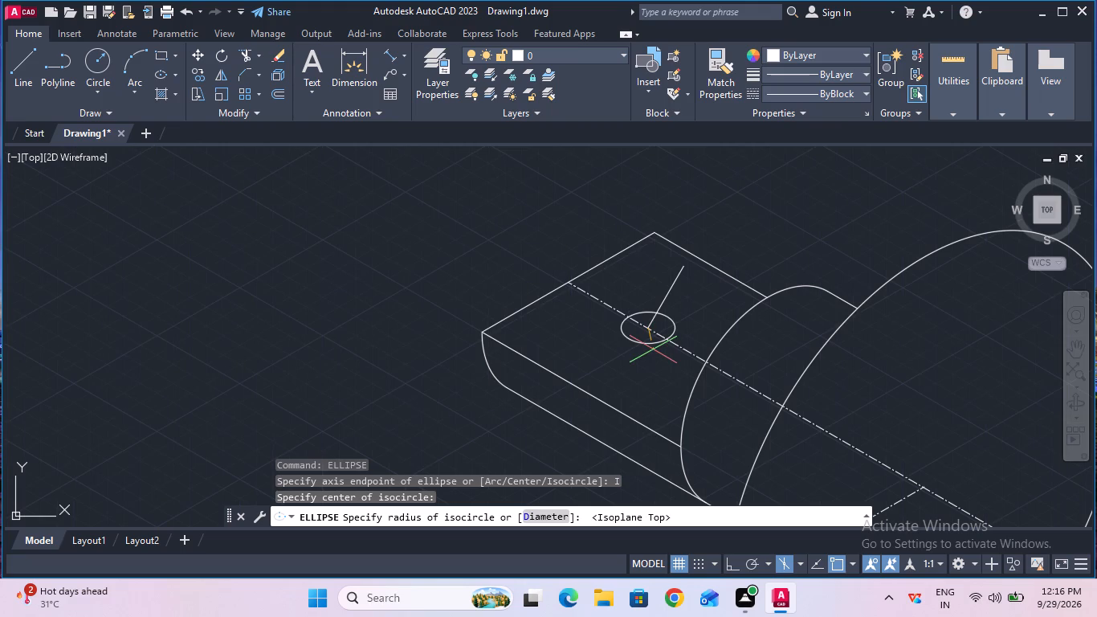
key("3")
key("Return")
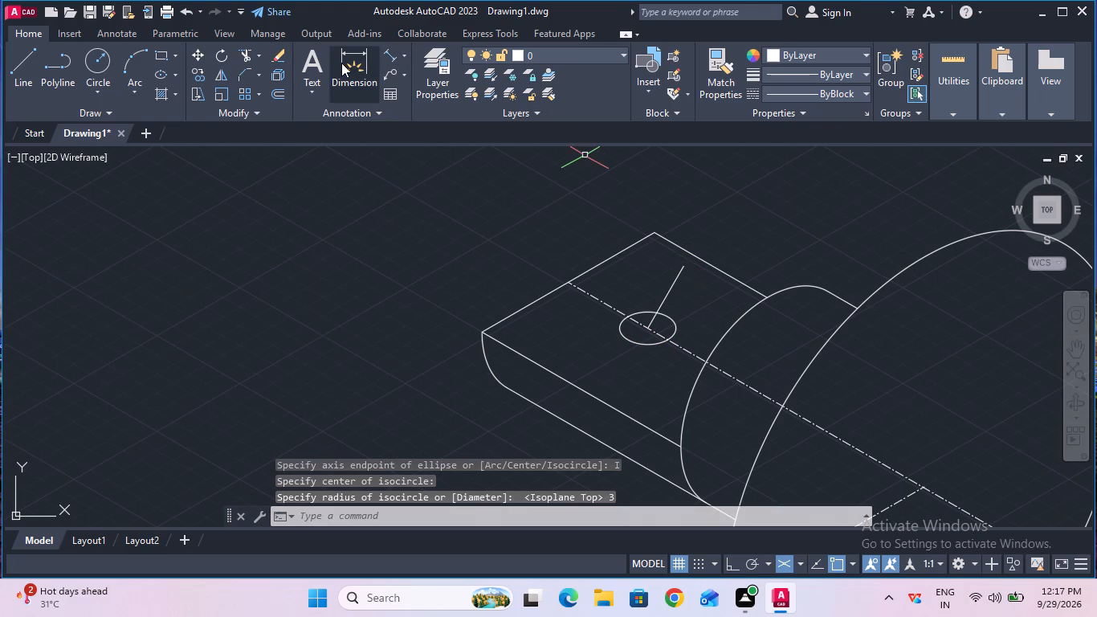
Erase the marker line running from the hole's center on the flat.
left_click(271, 54)
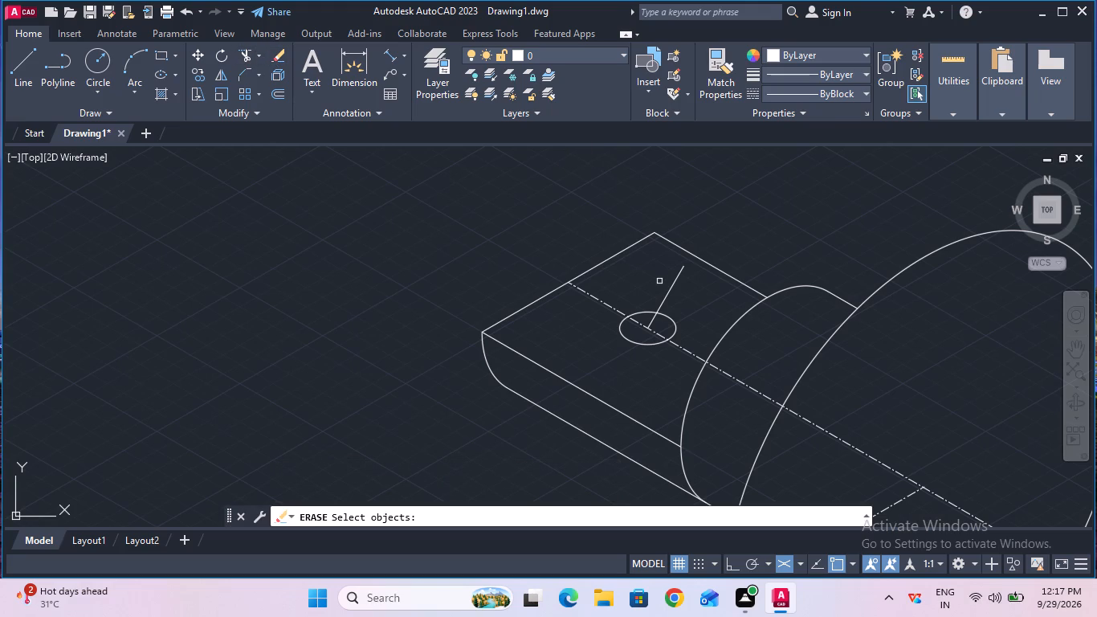
left_click(671, 288)
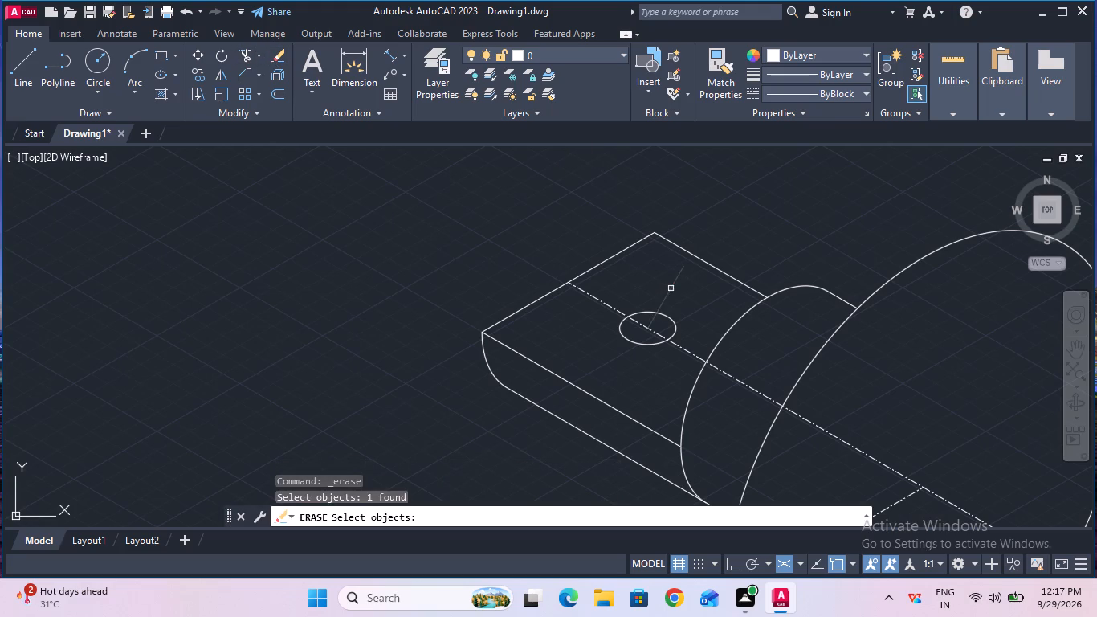
key("Return")
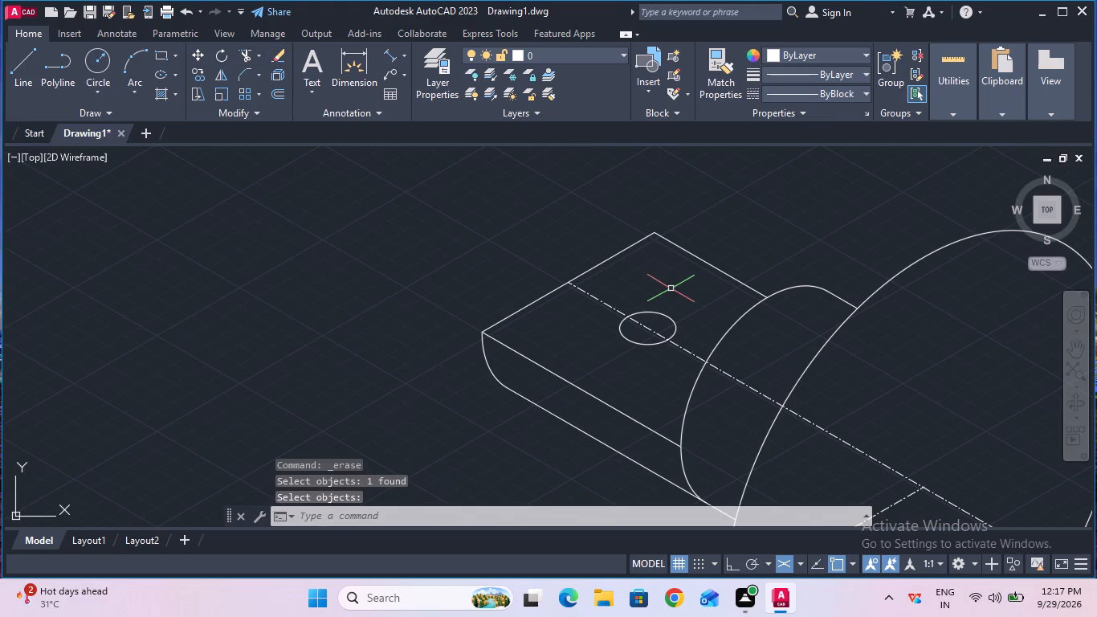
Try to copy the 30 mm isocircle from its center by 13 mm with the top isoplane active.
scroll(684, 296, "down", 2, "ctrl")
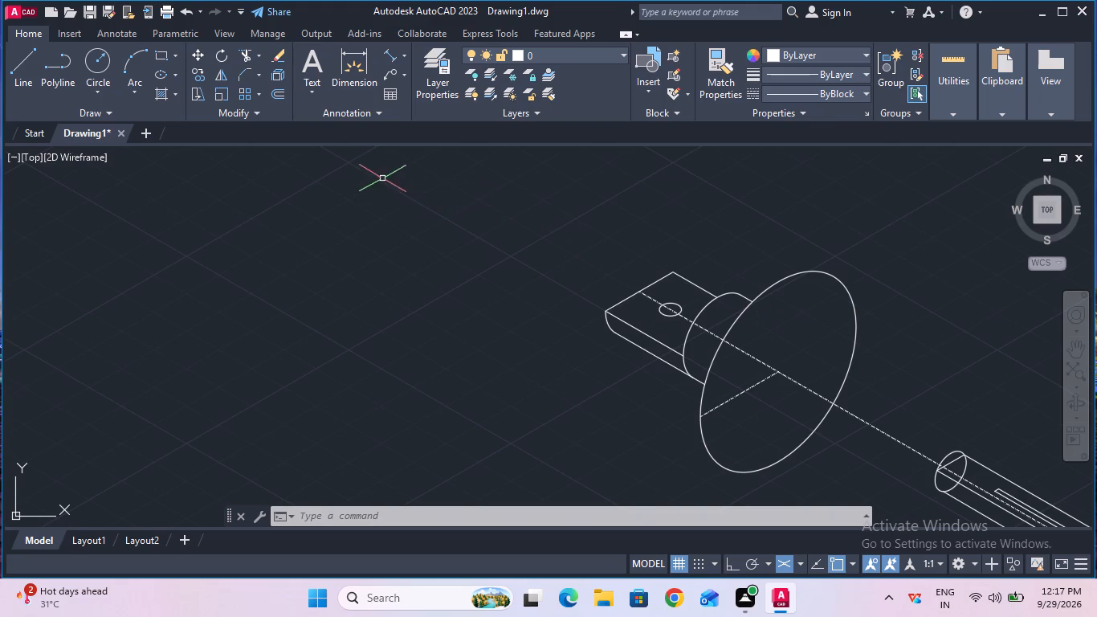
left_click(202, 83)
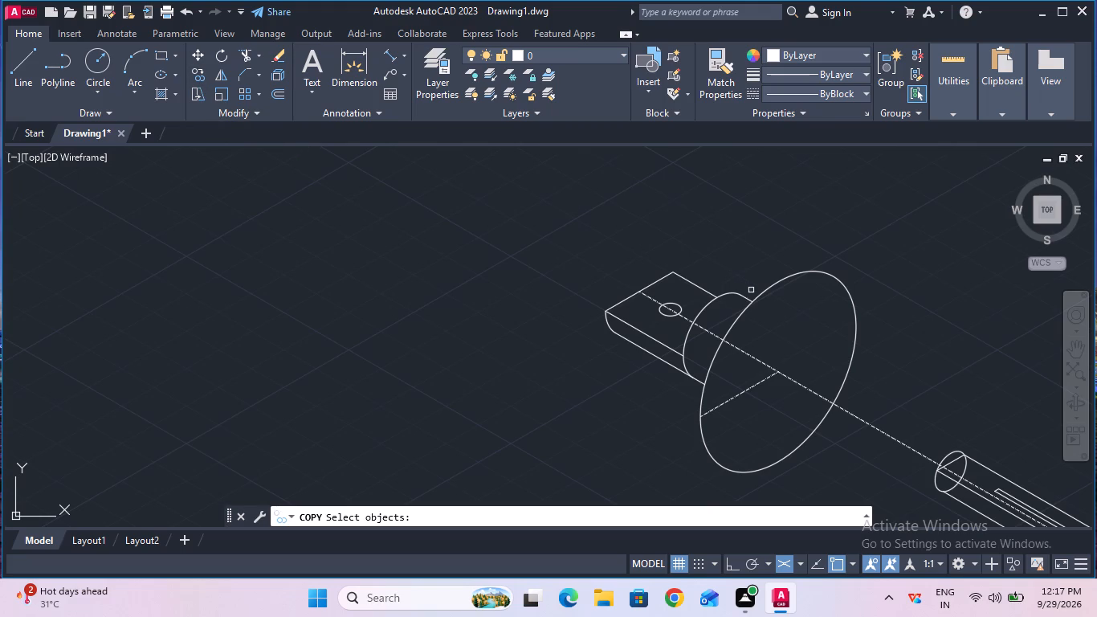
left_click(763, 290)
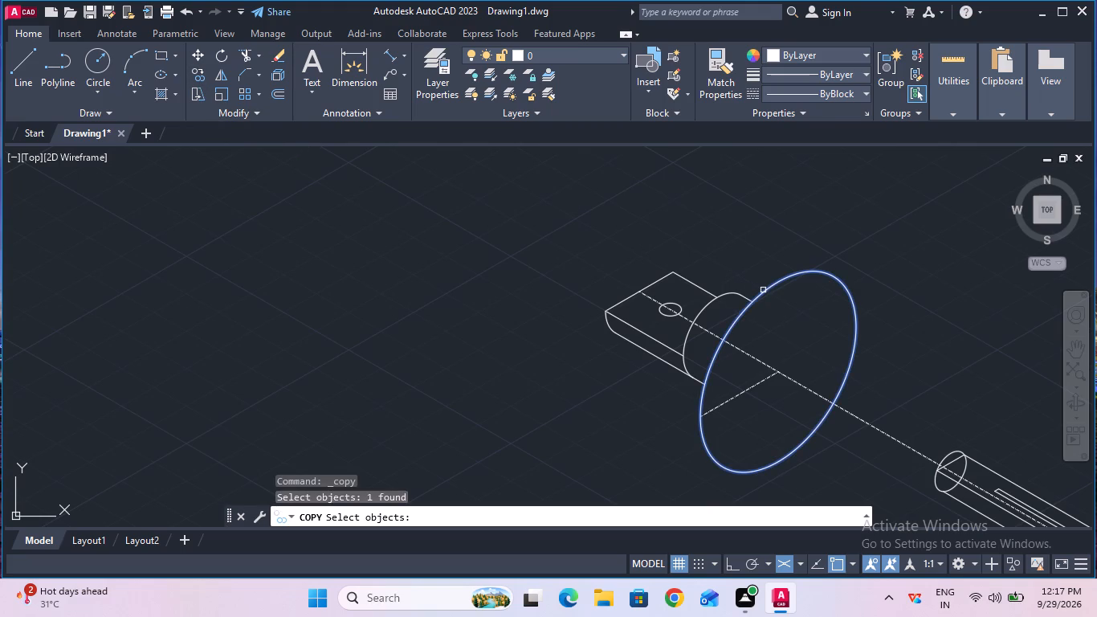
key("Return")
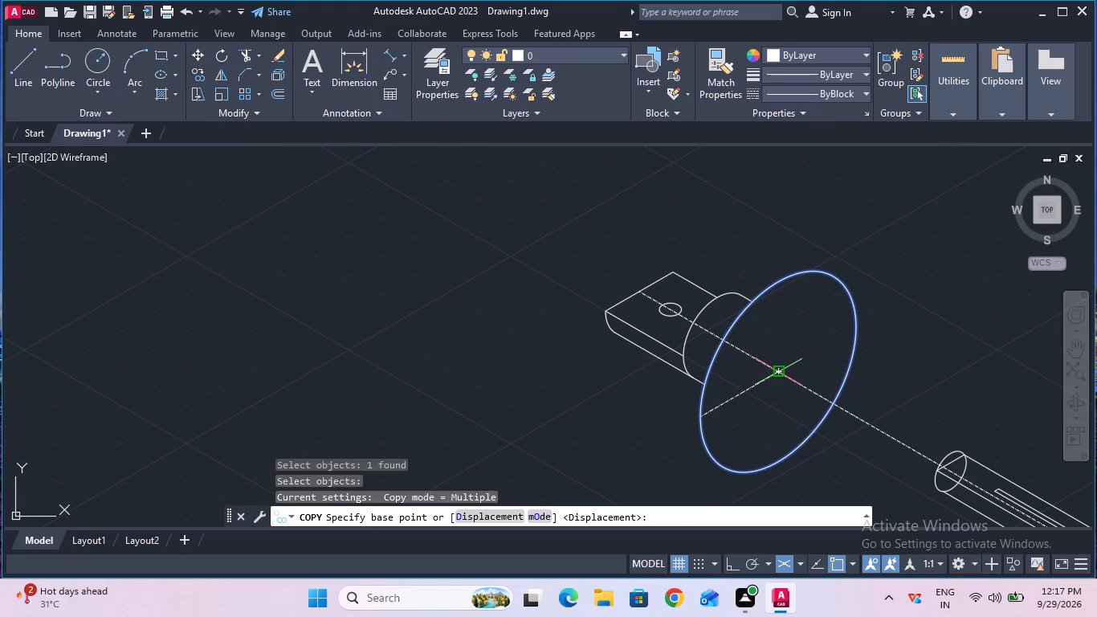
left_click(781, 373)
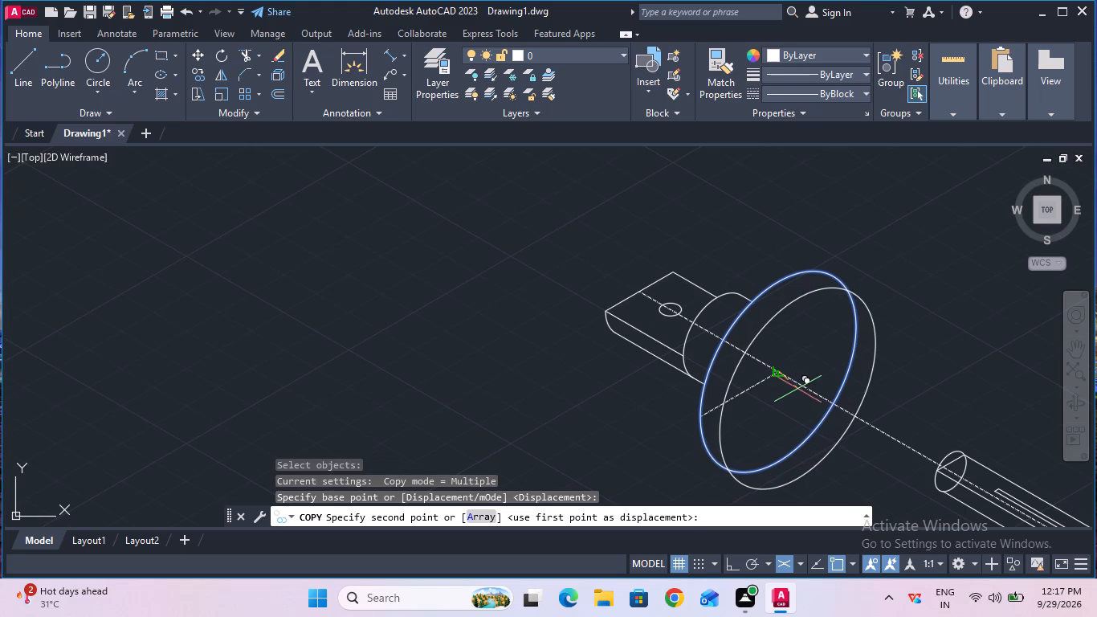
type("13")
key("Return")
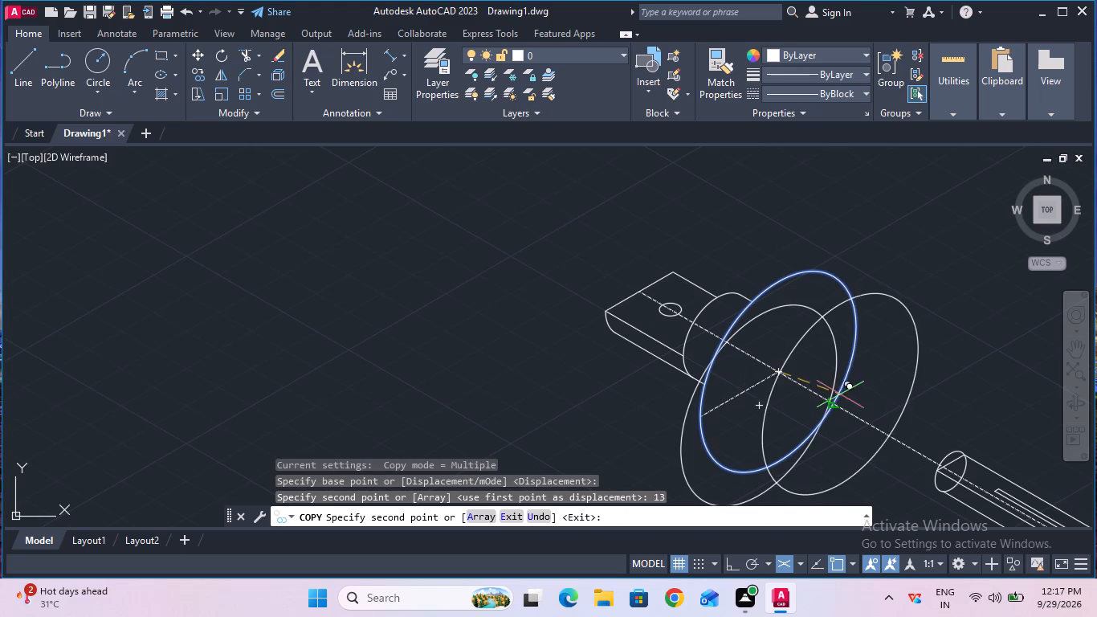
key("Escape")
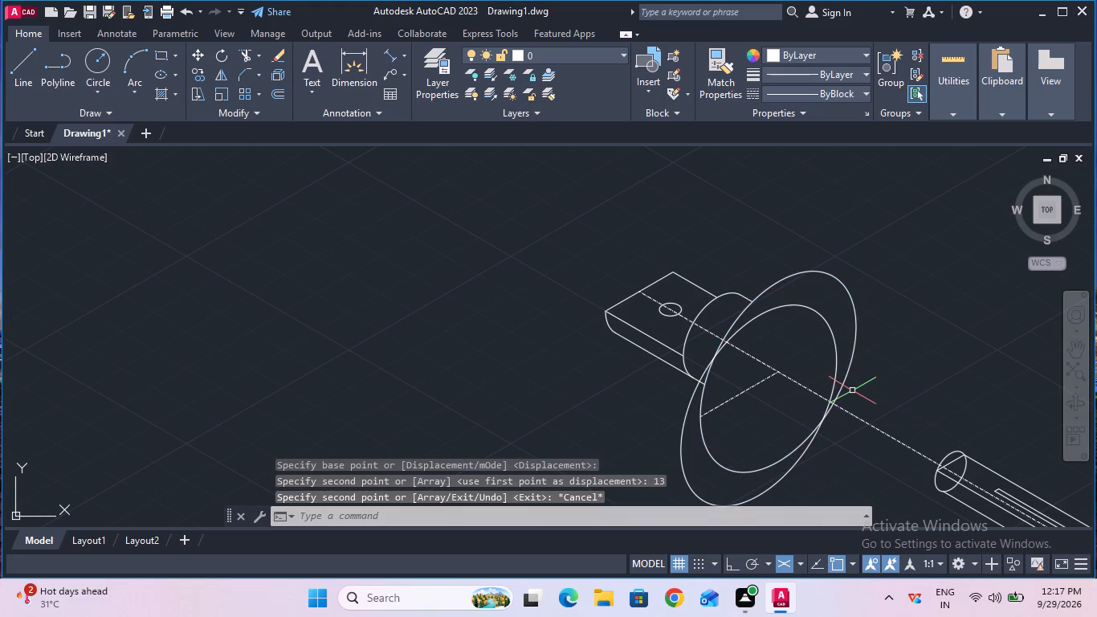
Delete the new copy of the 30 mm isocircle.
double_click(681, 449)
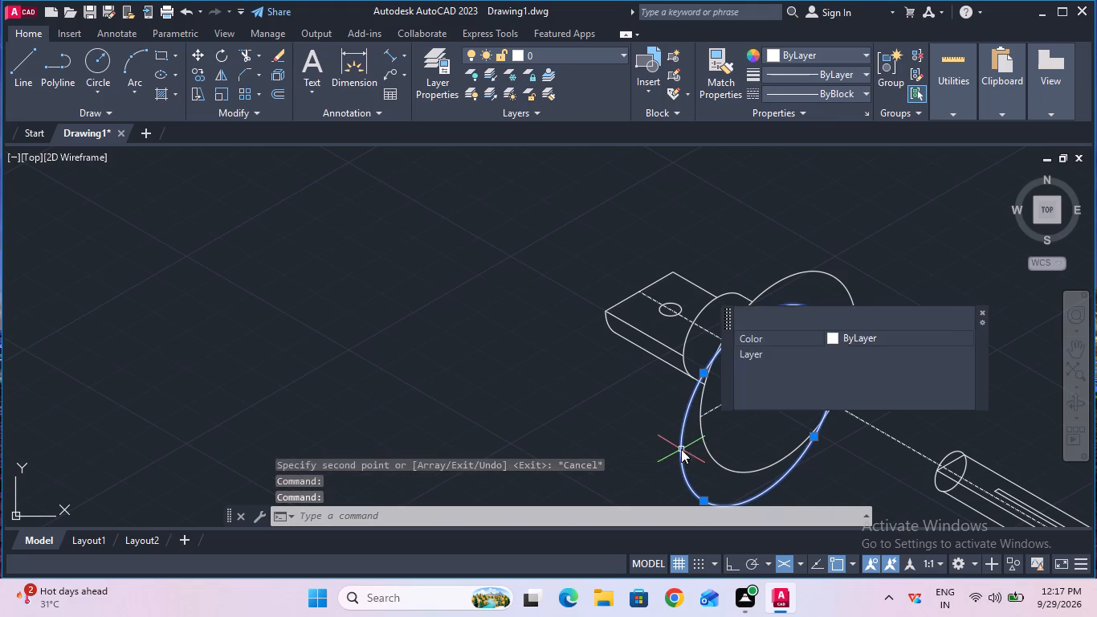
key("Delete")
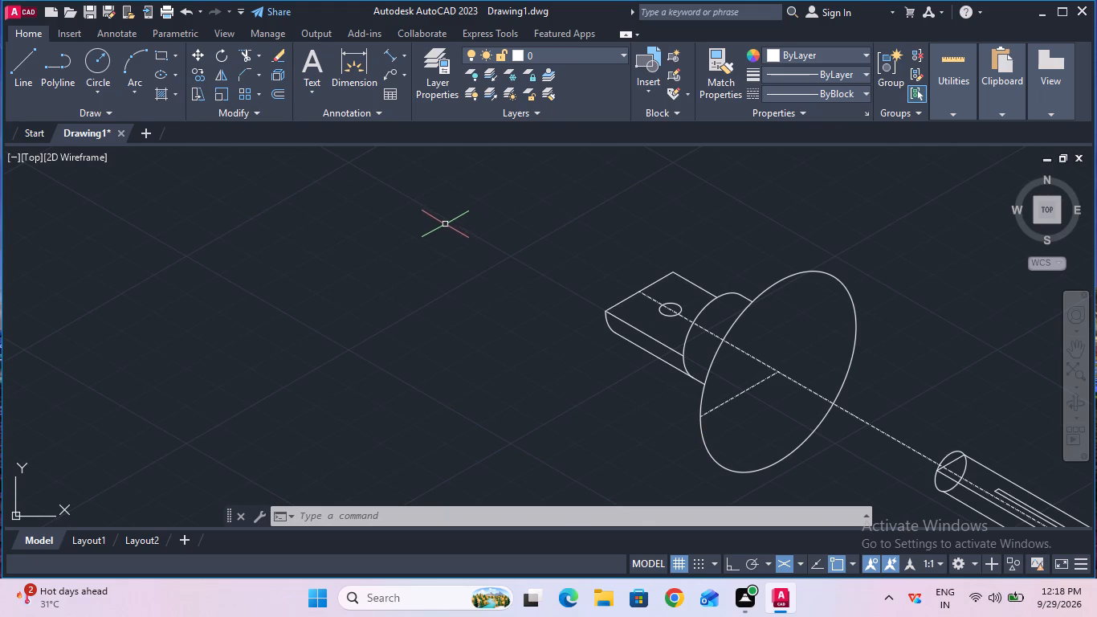
Using the left isoplane, copy the 30 mm isocircle from its center 13 mm along the center line toward the slotted shaft.
left_click(204, 74)
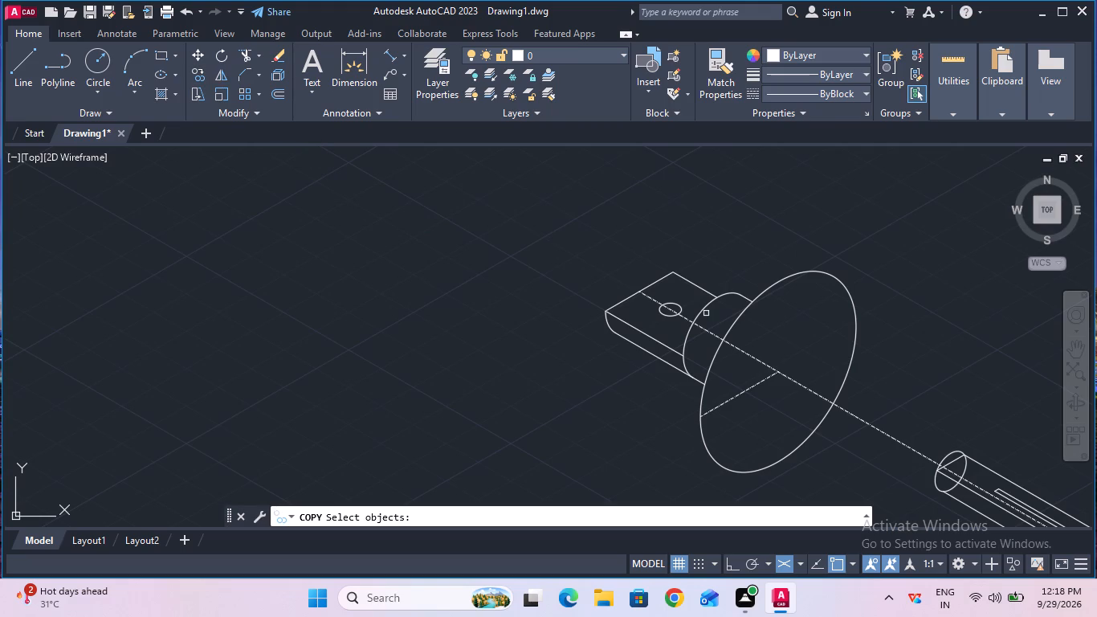
left_click(775, 284)
key("Return")
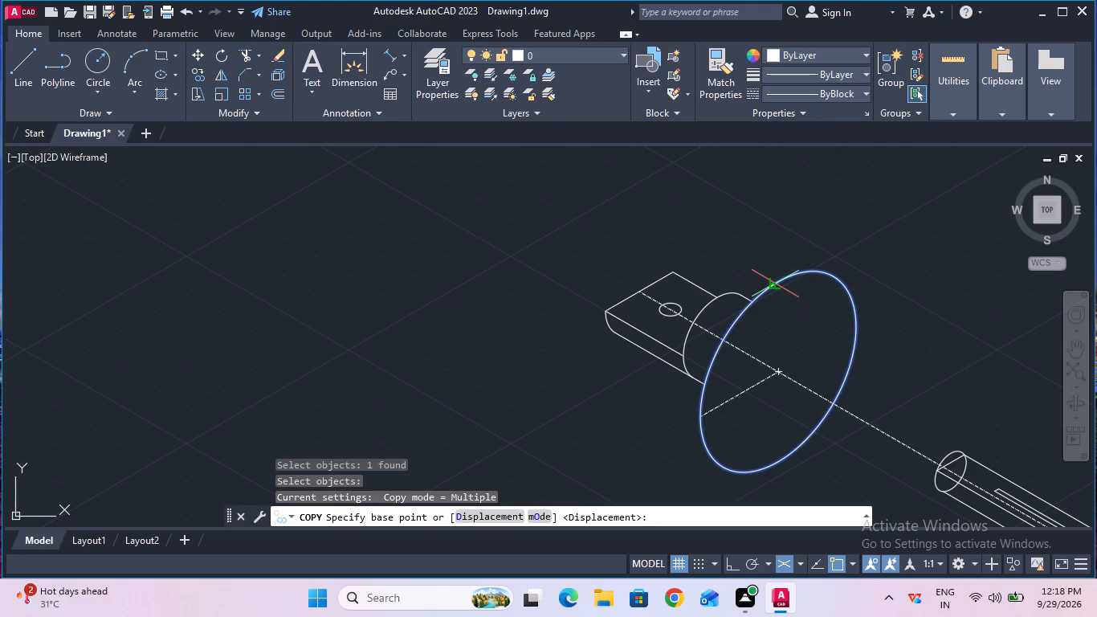
left_click(777, 370)
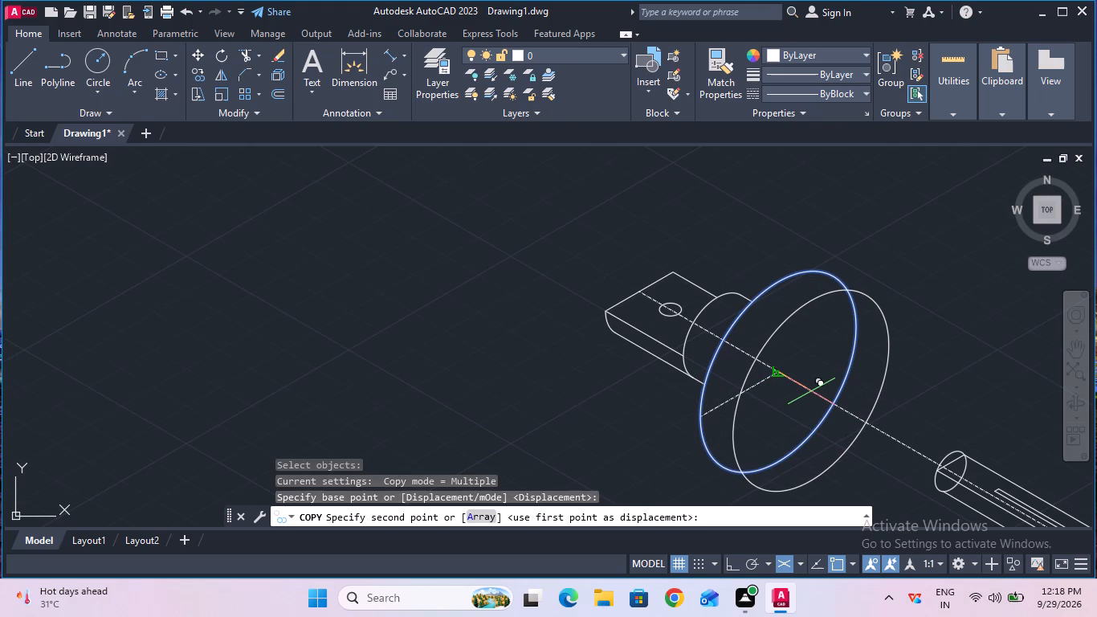
key("F5")
key("F5")
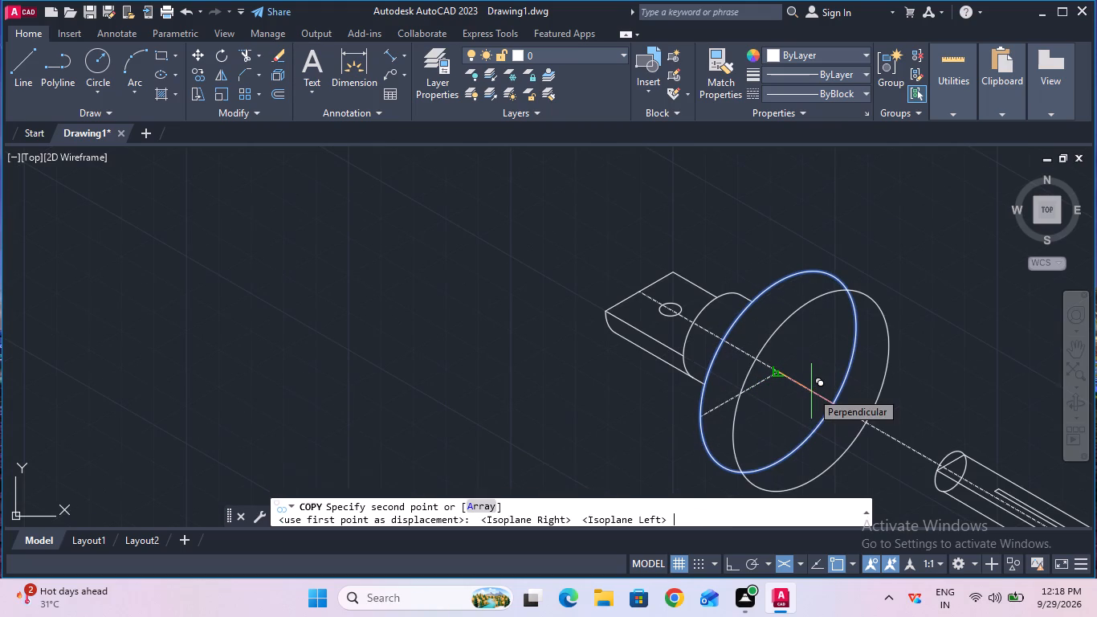
type("13")
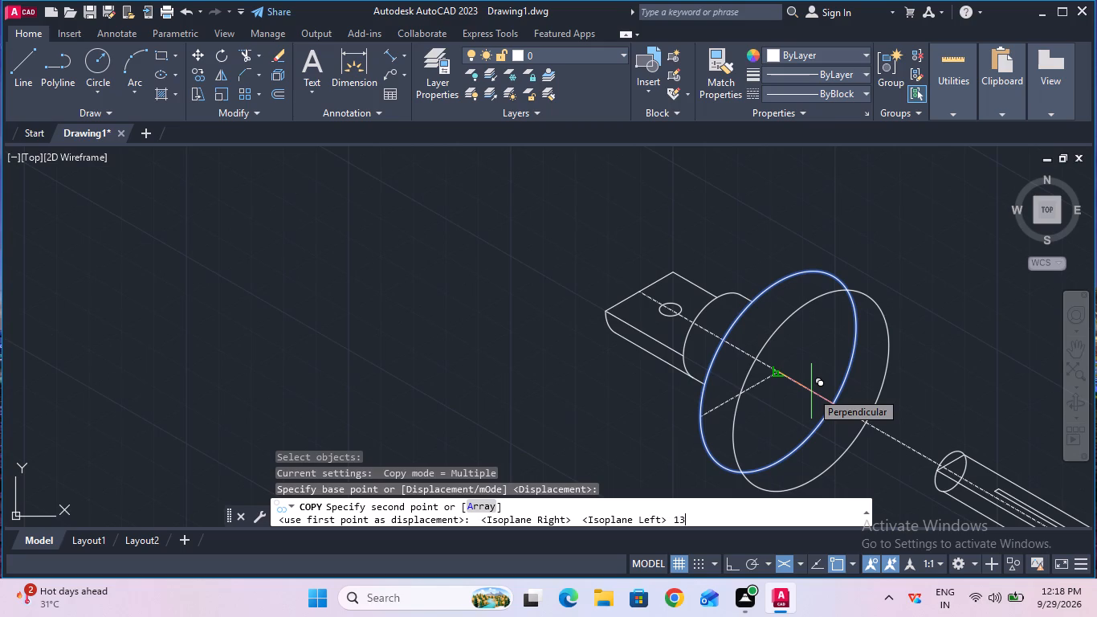
key("Return")
key("Escape")
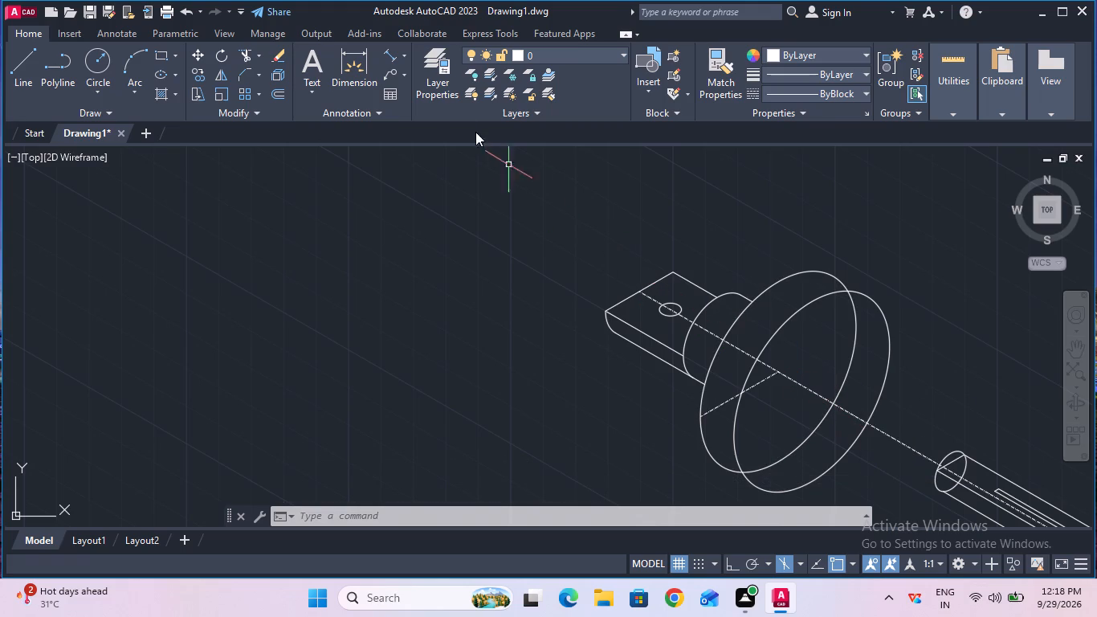
Trim the original 30 mm isocircle's hidden arc segments lying inside the front copy.
left_click(244, 62)
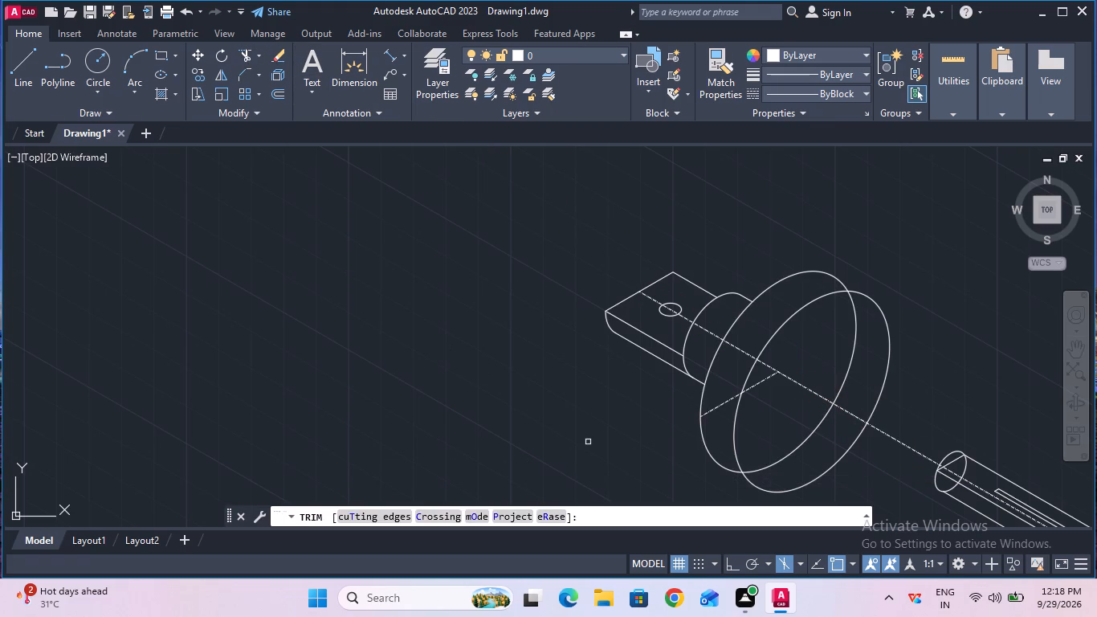
left_click(851, 353)
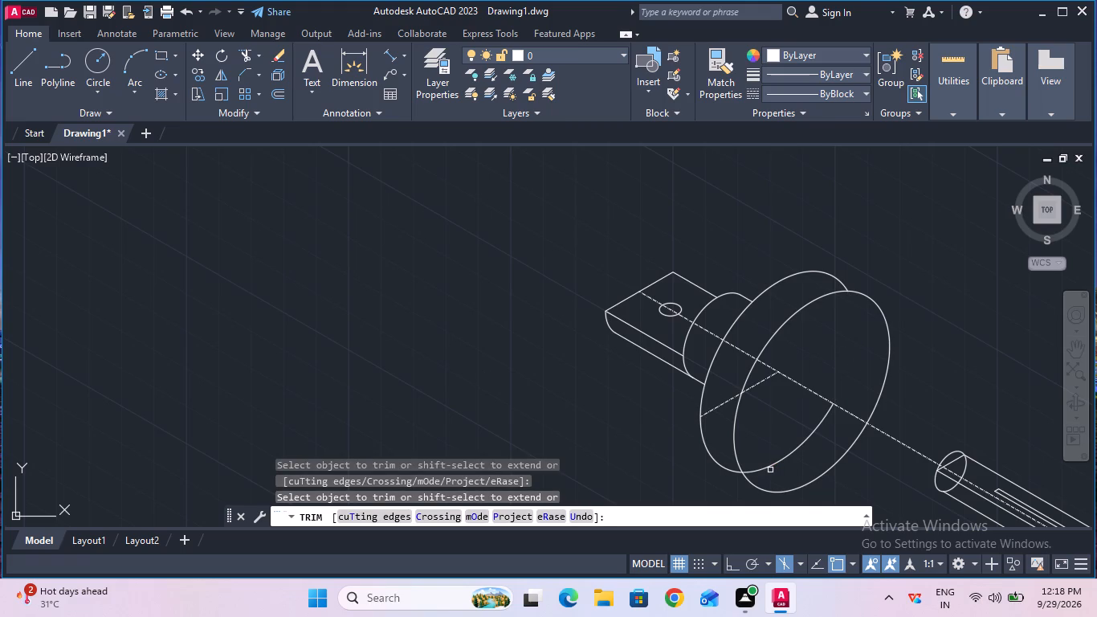
left_click(770, 467)
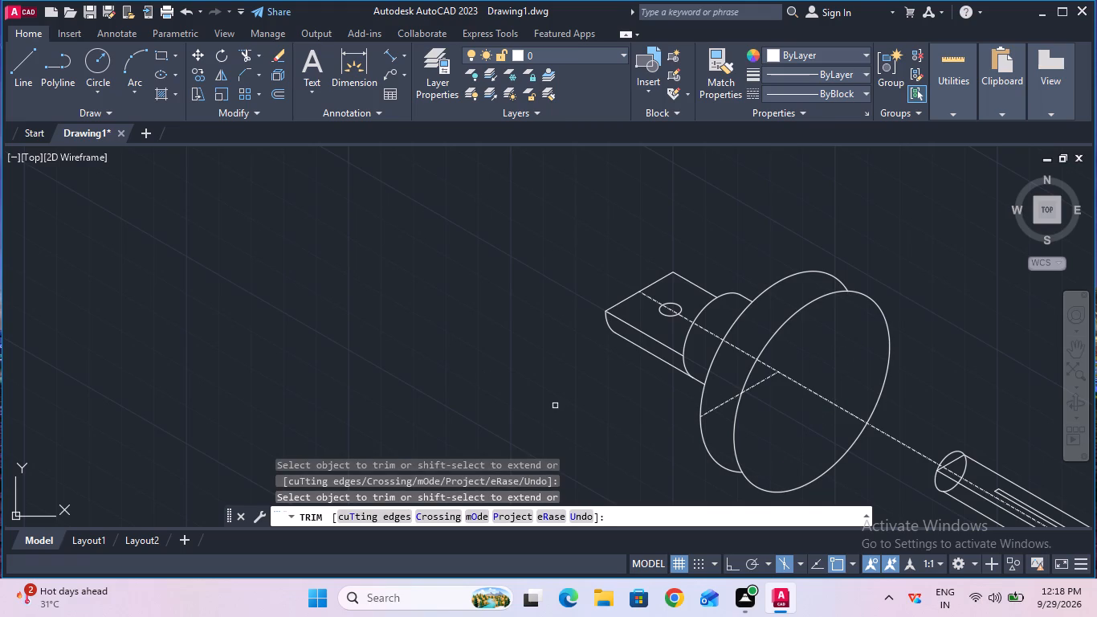
key("Escape")
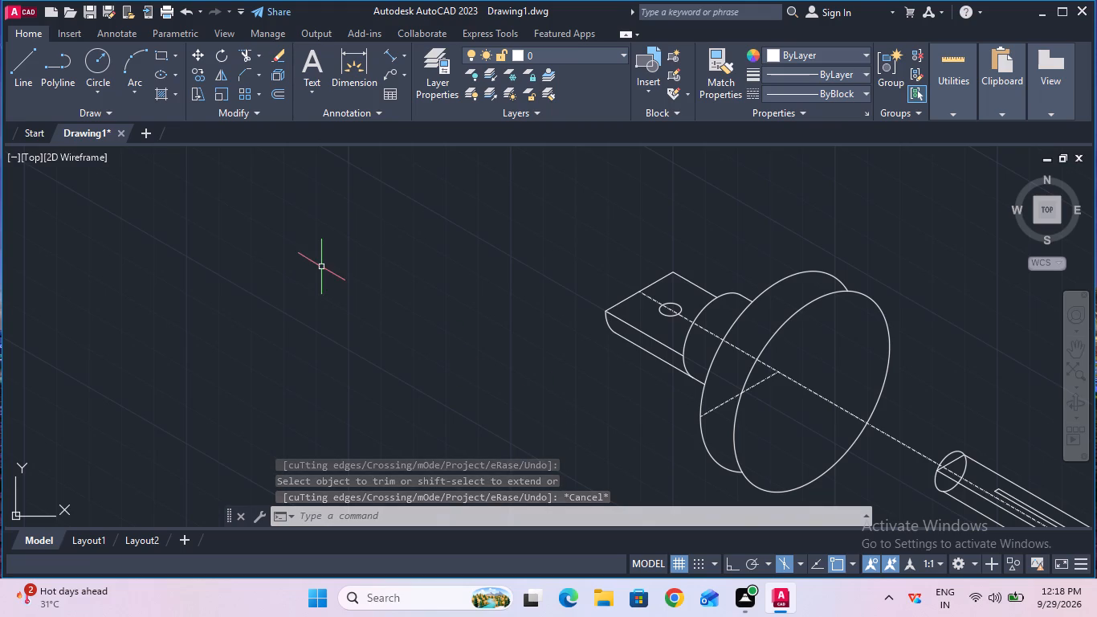
Draw a line joining the upper edges of the original 30 mm isocircle and its front copy.
double_click(14, 72)
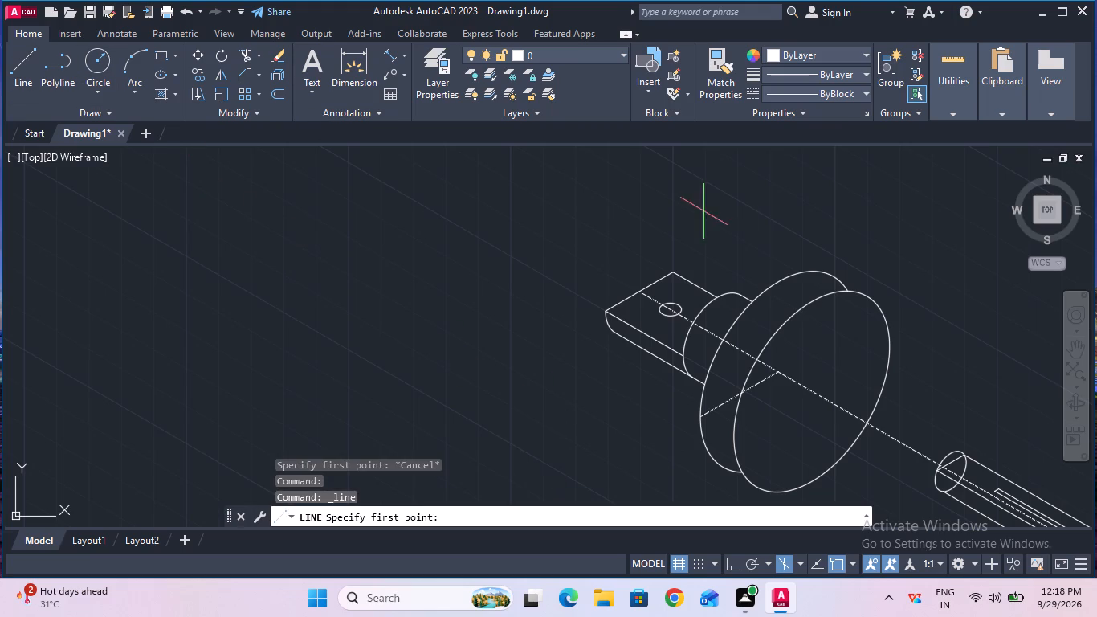
left_click(835, 274)
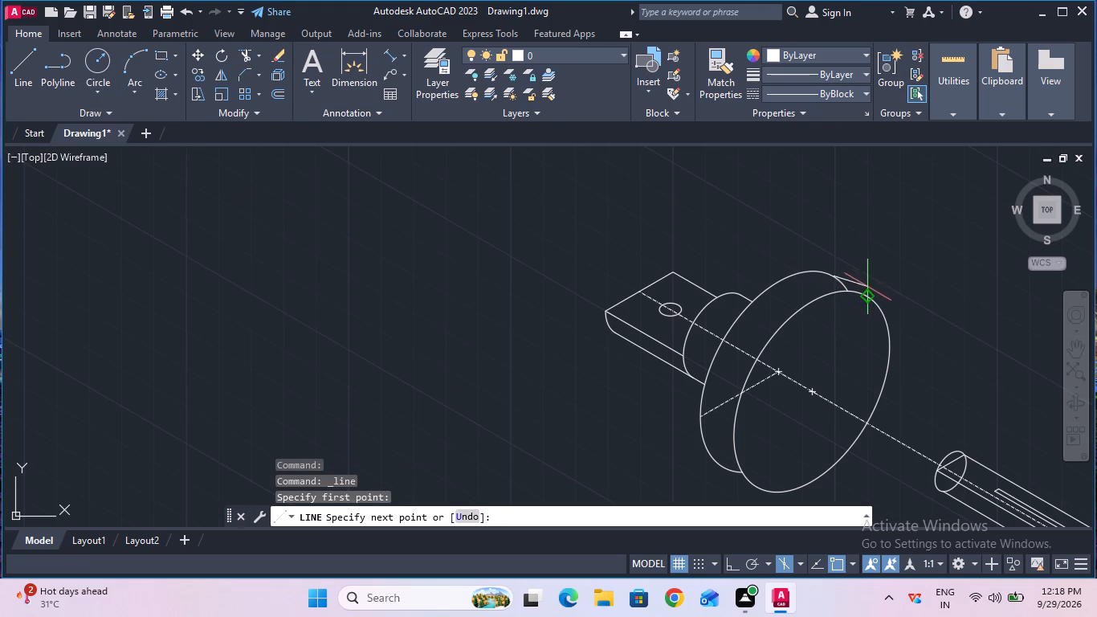
left_click(867, 299)
key("Escape")
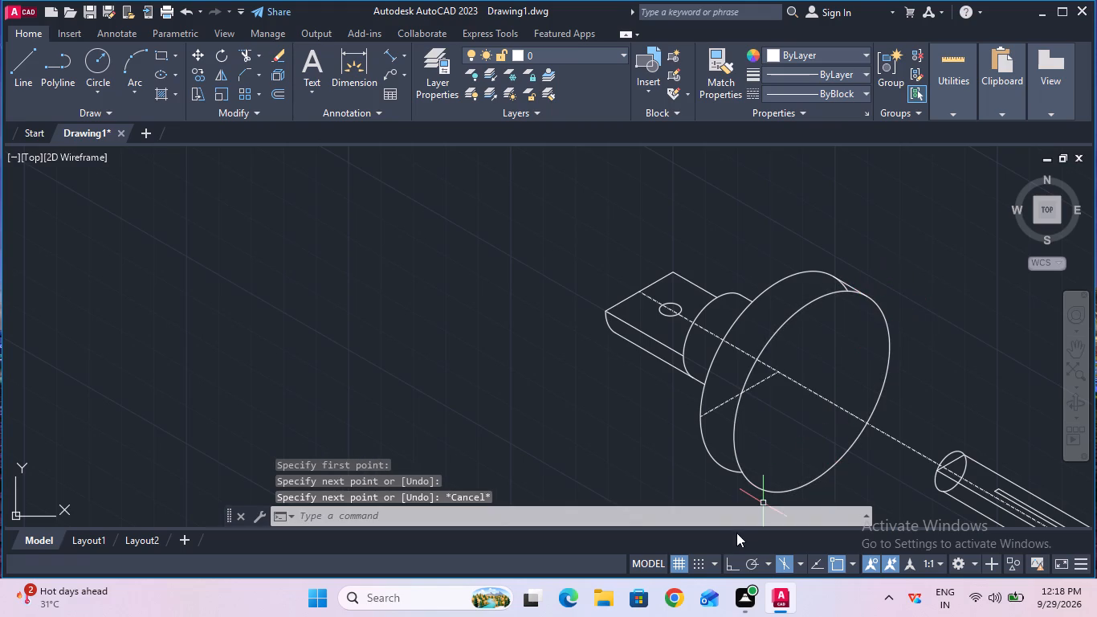
With Ortho on, draw a line joining the lower edges of the collar's rear and front 30 mm isocircles.
left_click(724, 560)
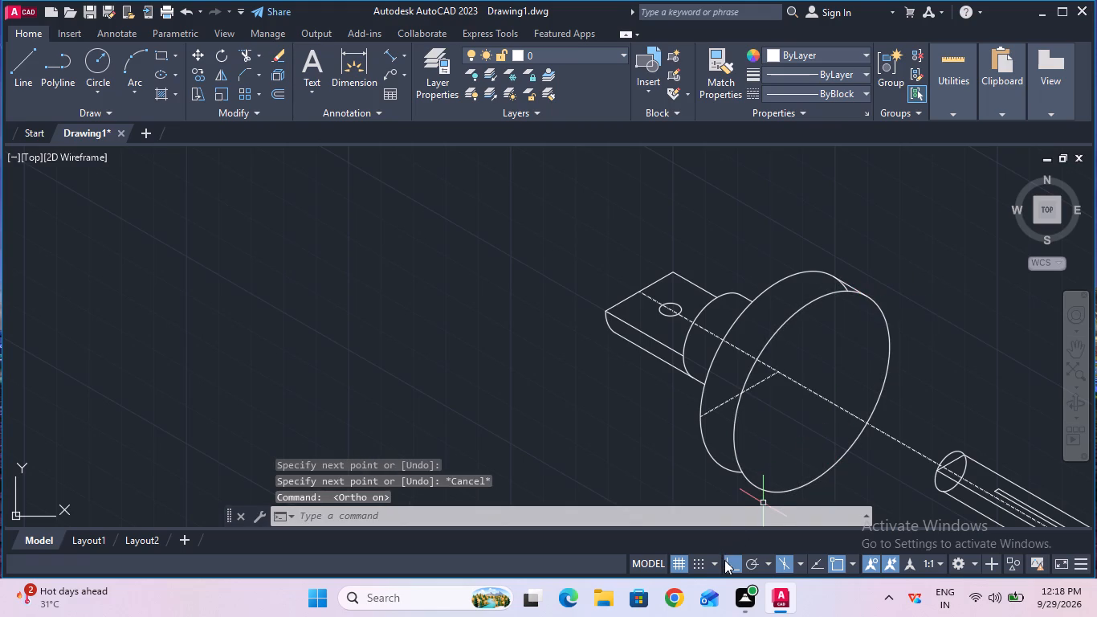
left_click(1074, 353)
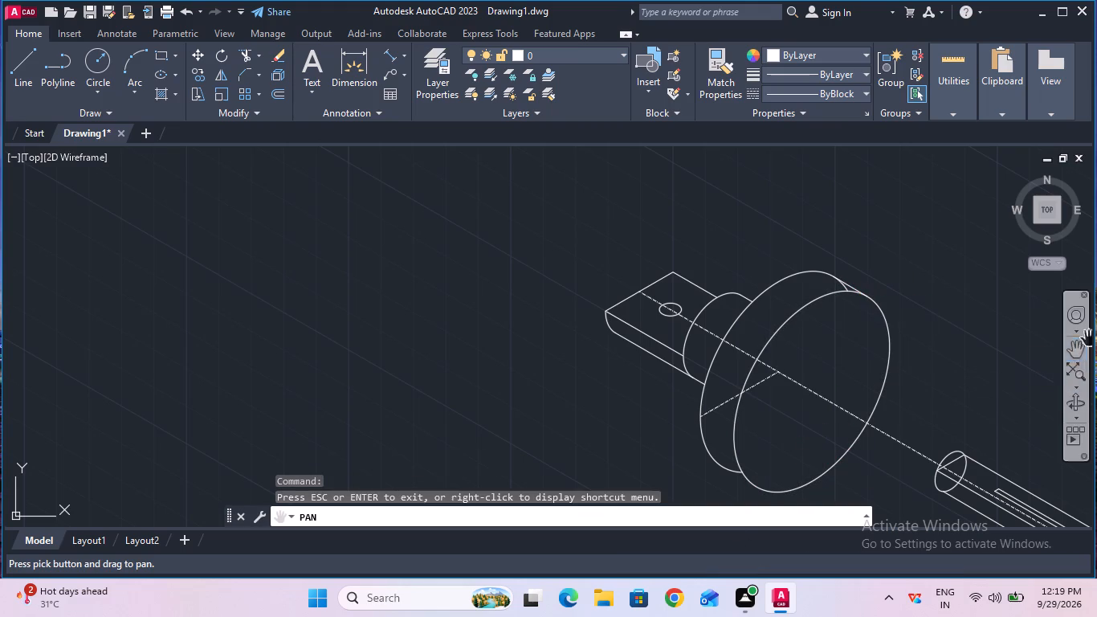
left_click_drag(836, 406, 848, 325)
key("Escape")
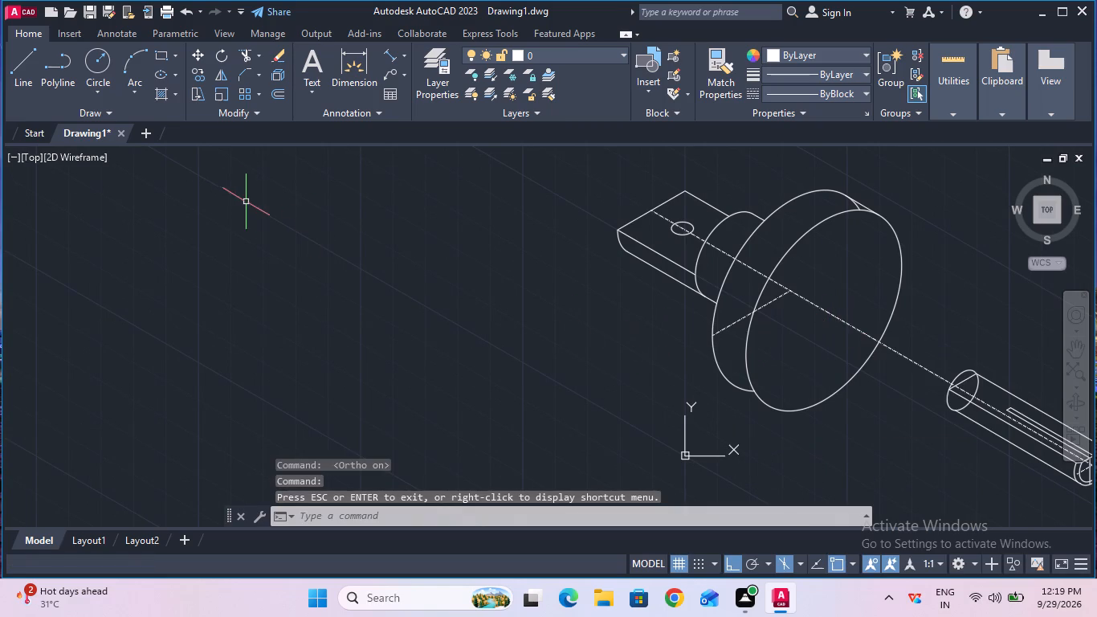
left_click(12, 76)
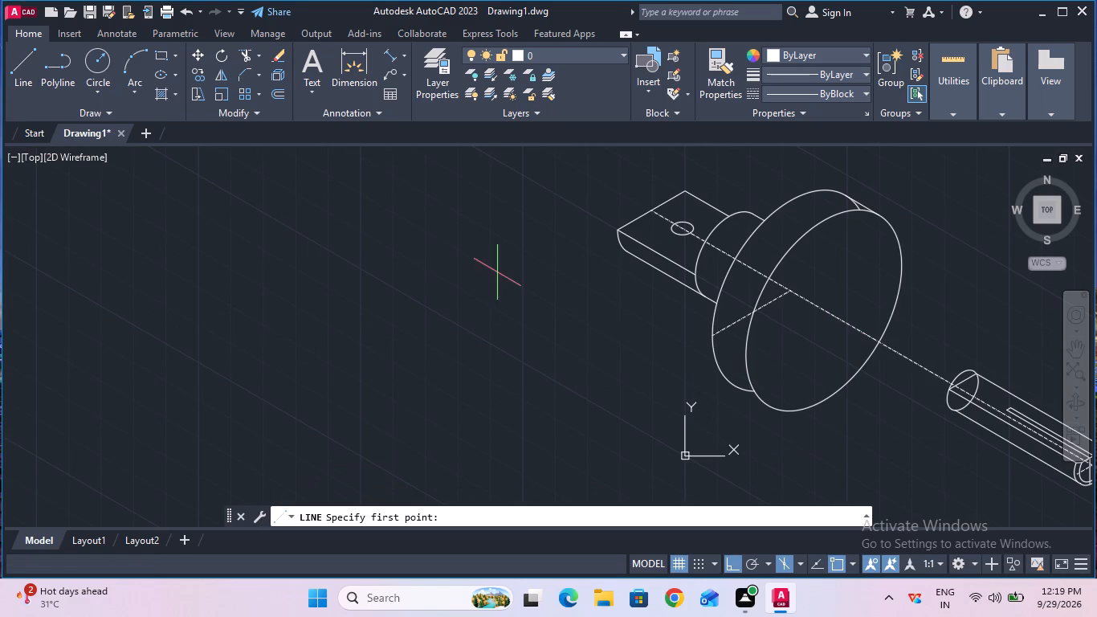
left_click(737, 387)
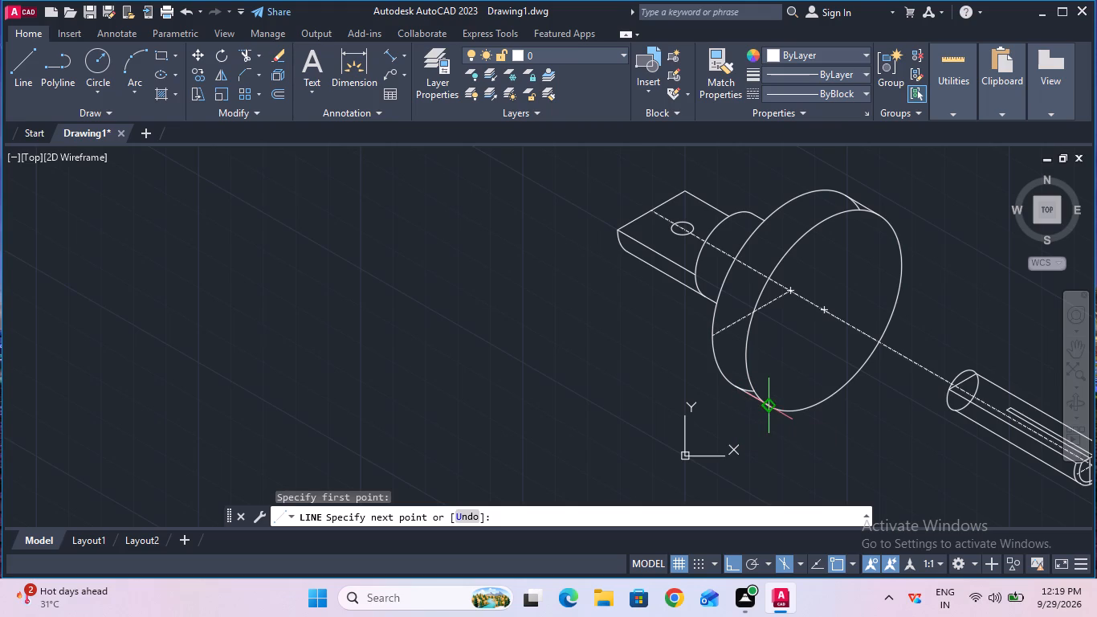
left_click(769, 407)
key("Escape")
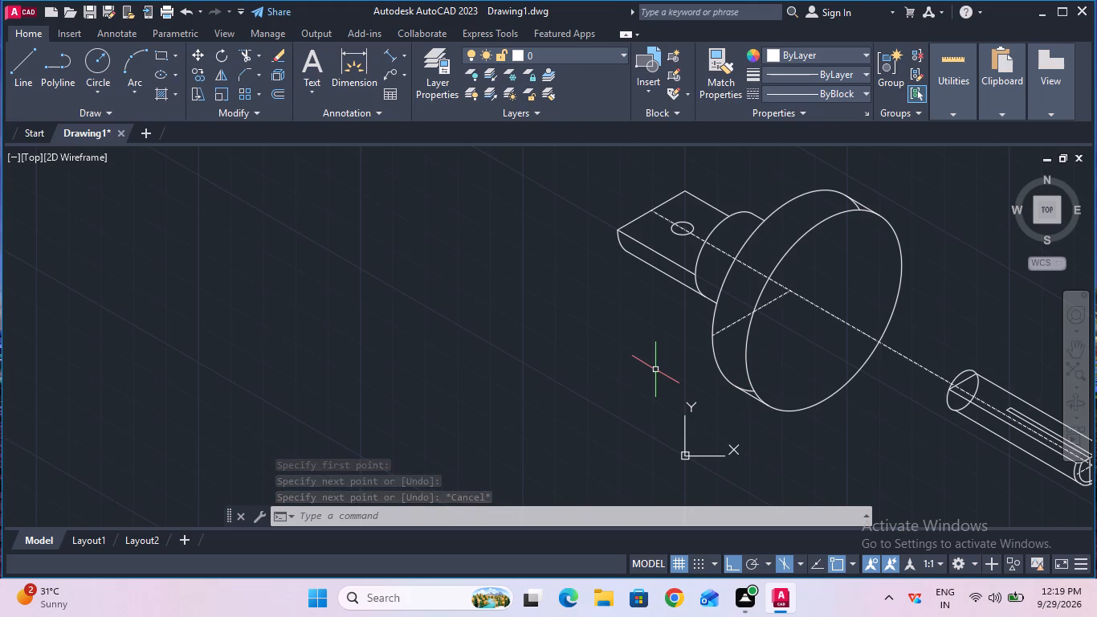
Trim the leftover rear isocircle arc segments inside the collar's lower and upper connecting lines.
left_click(246, 56)
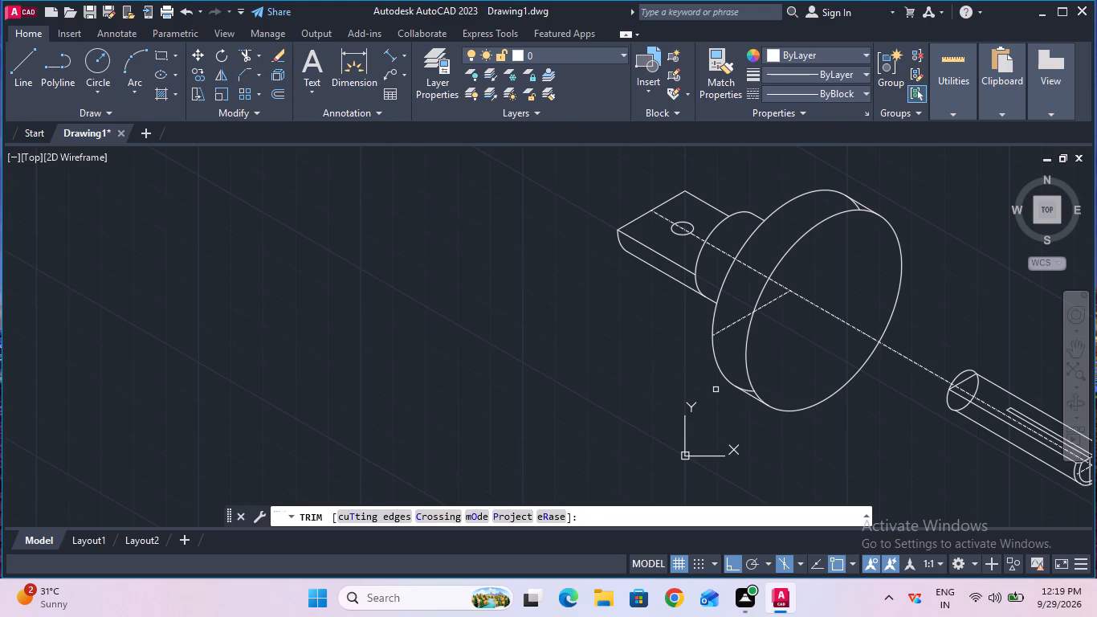
scroll(716, 390, "up", 1, "ctrl")
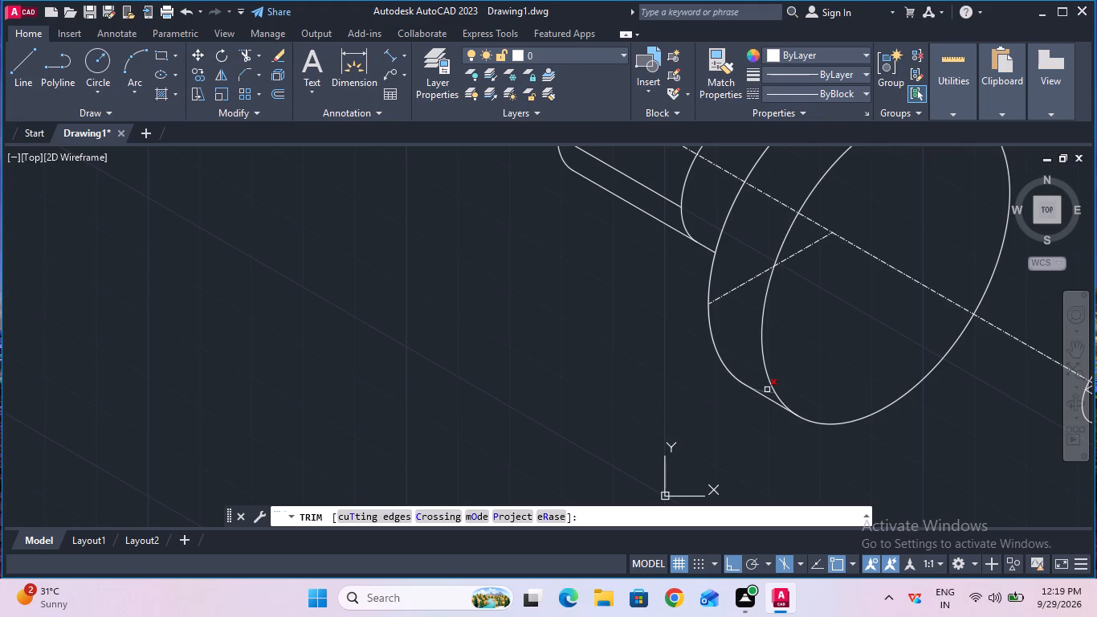
left_click(767, 390)
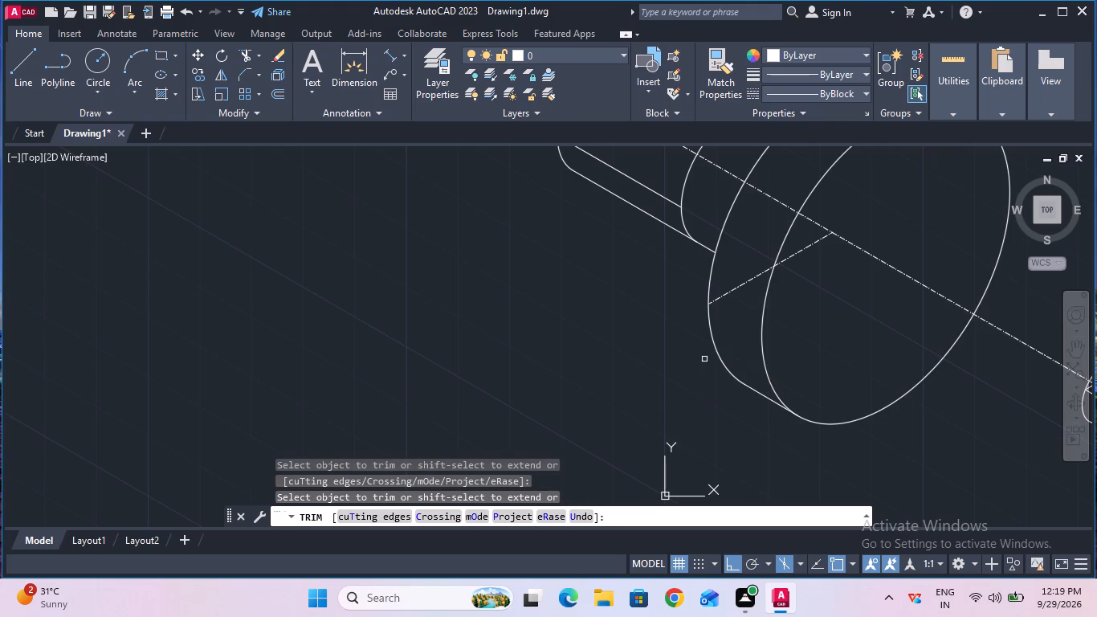
scroll(704, 359, "down", 1, "ctrl")
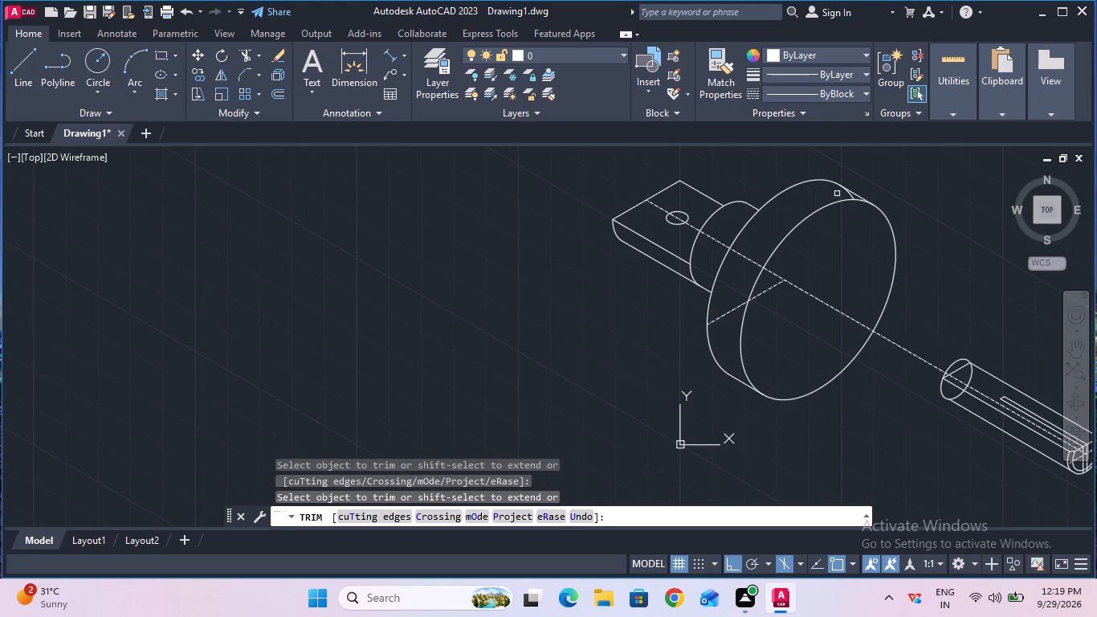
scroll(838, 194, "up", 3, "ctrl")
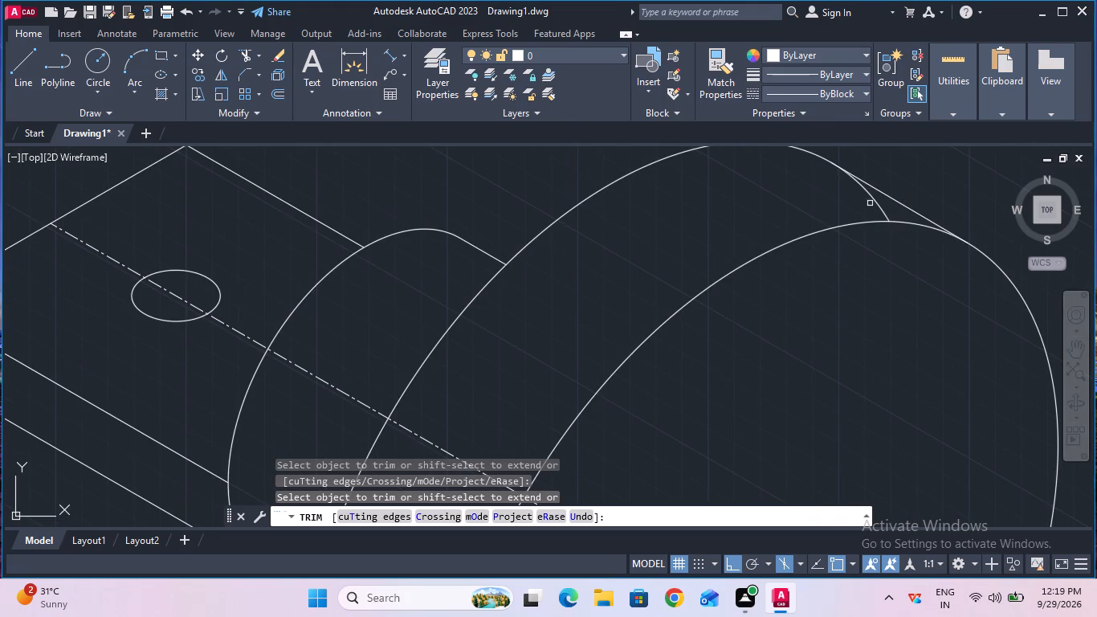
left_click(874, 203)
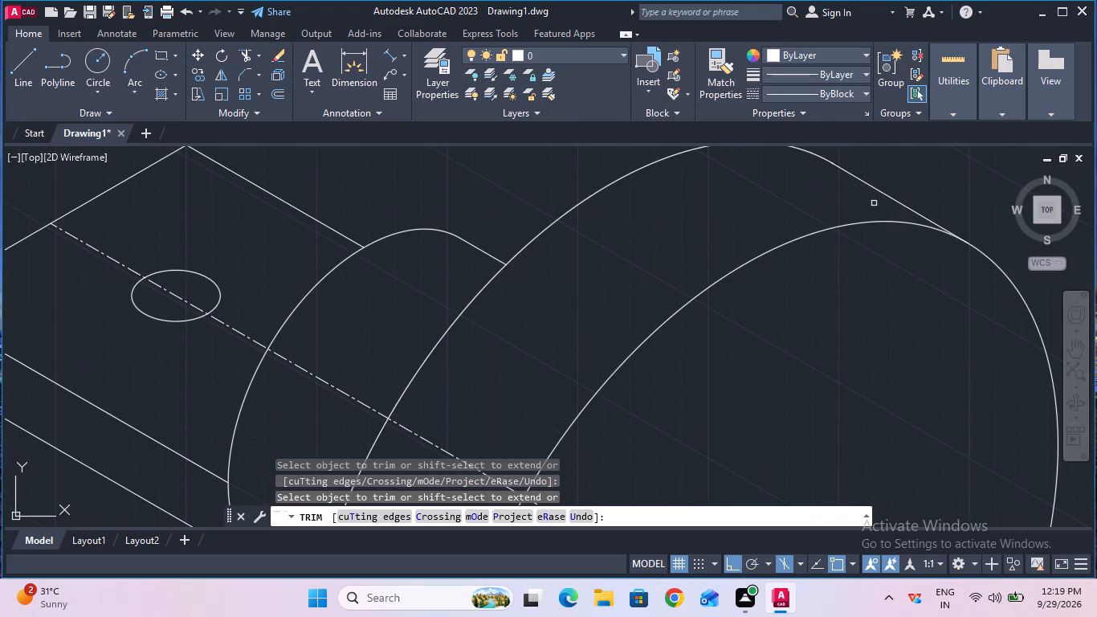
scroll(874, 203, "down", 3, "ctrl")
key("Escape")
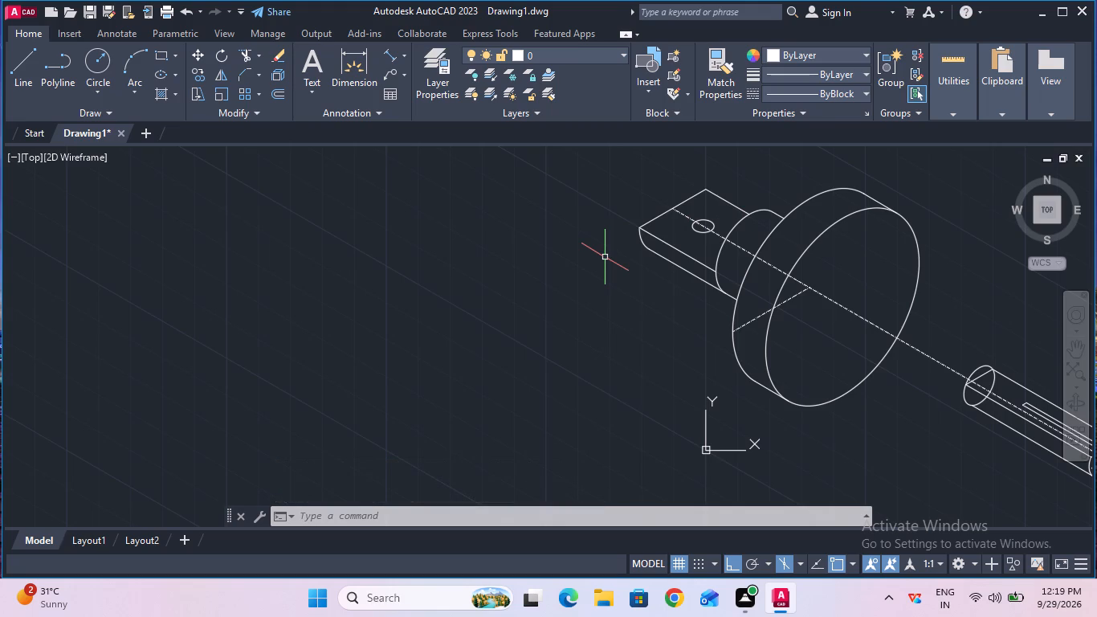
Draw a 23 mm radius isocircle in CENTER linetype on the right isoplane, centered on the collar's front face.
left_click(809, 91)
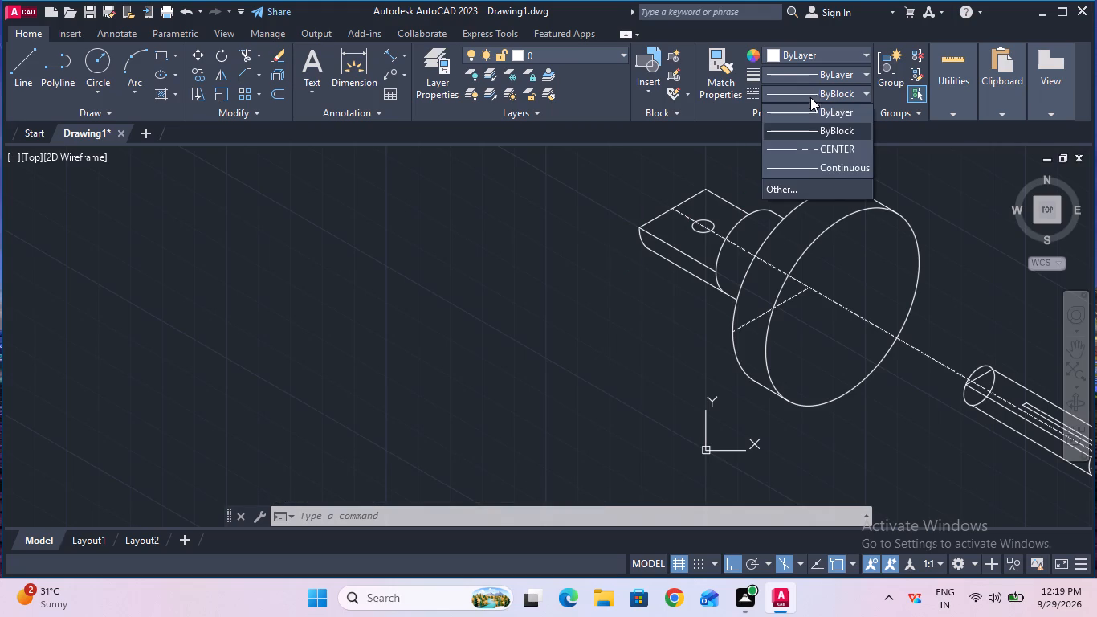
left_click(810, 155)
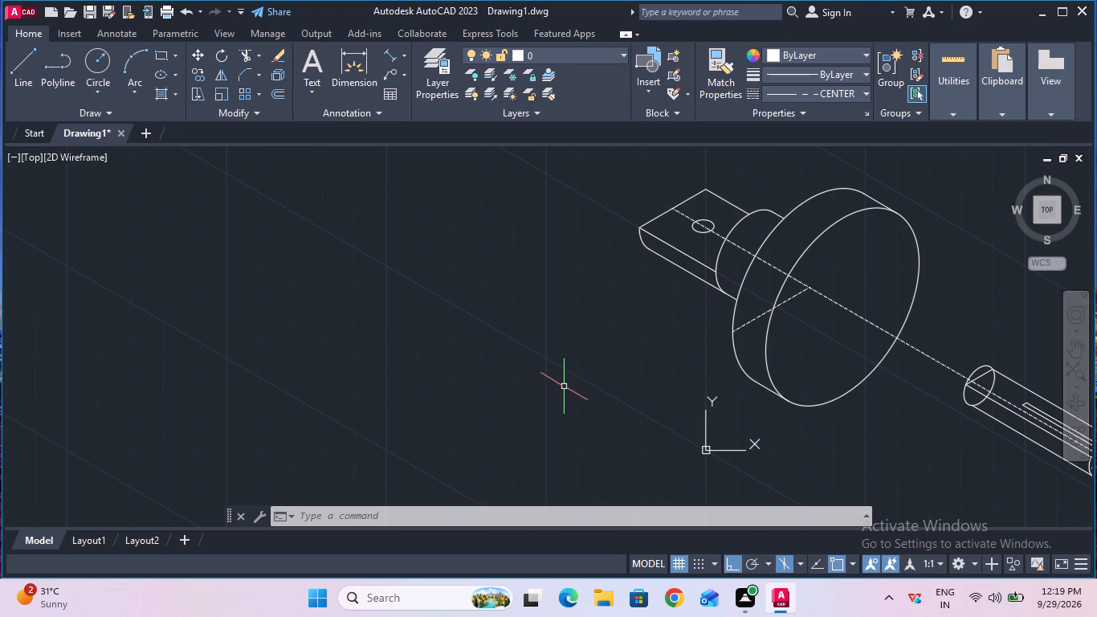
left_click(426, 515)
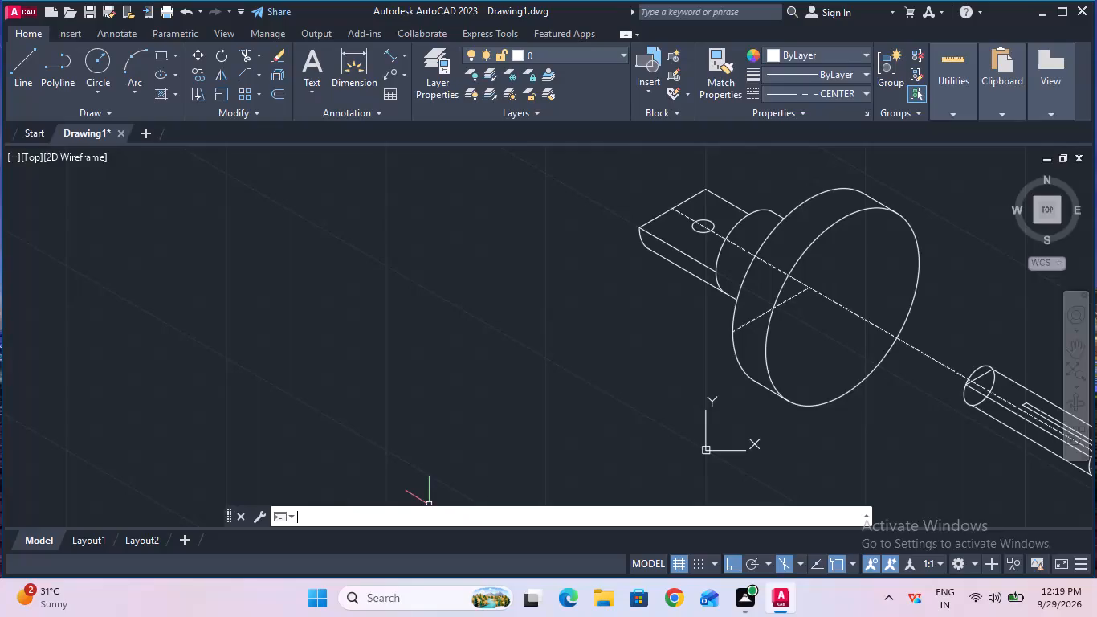
type("ell")
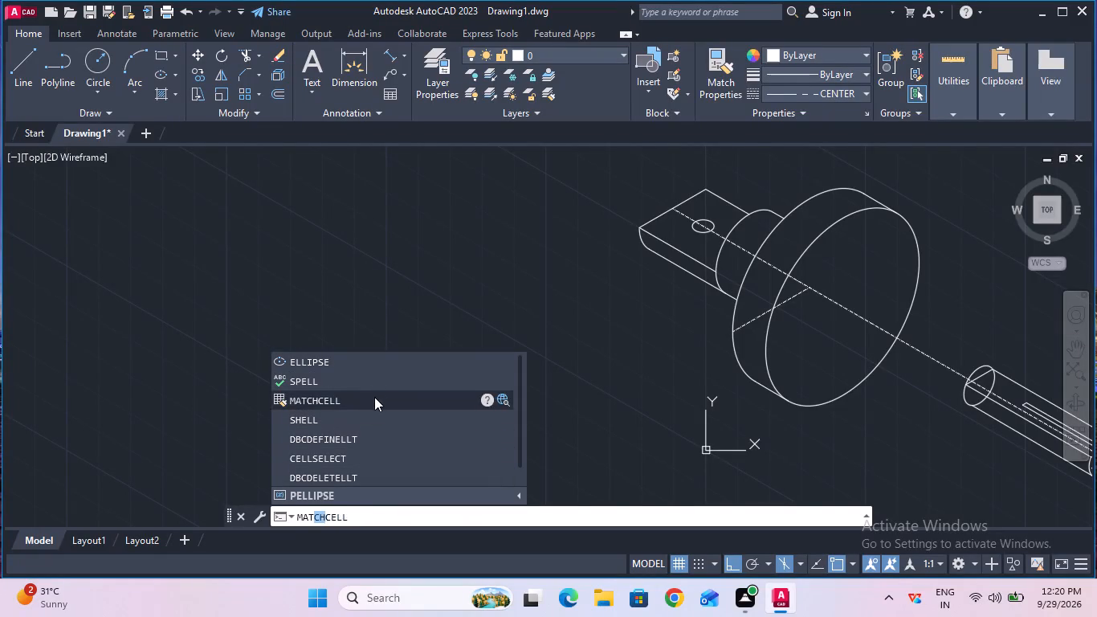
left_click(394, 362)
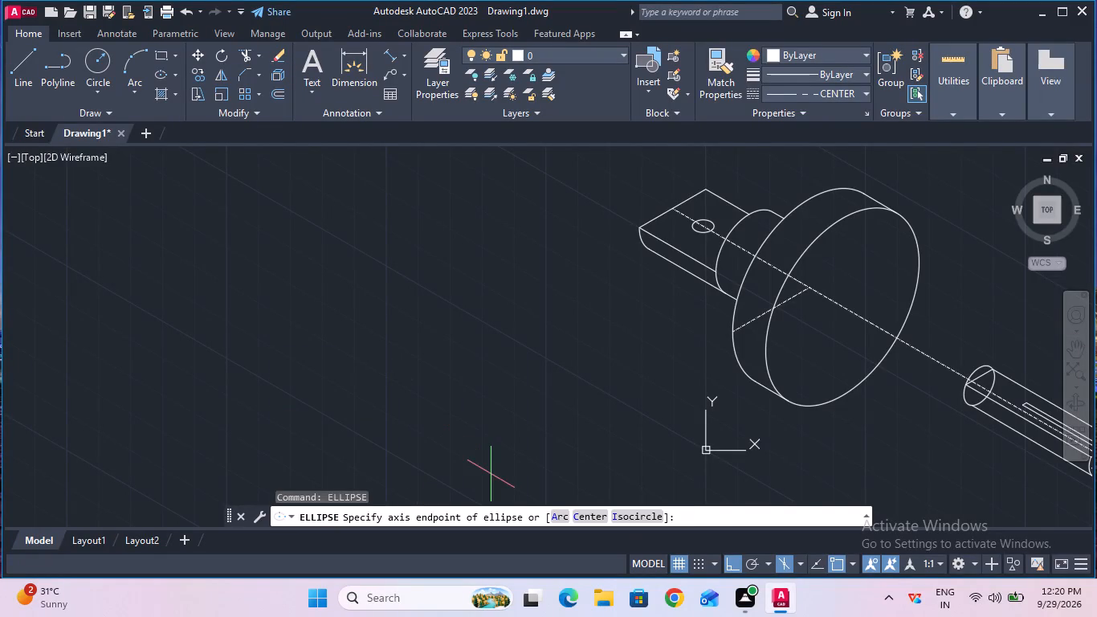
left_click(623, 513)
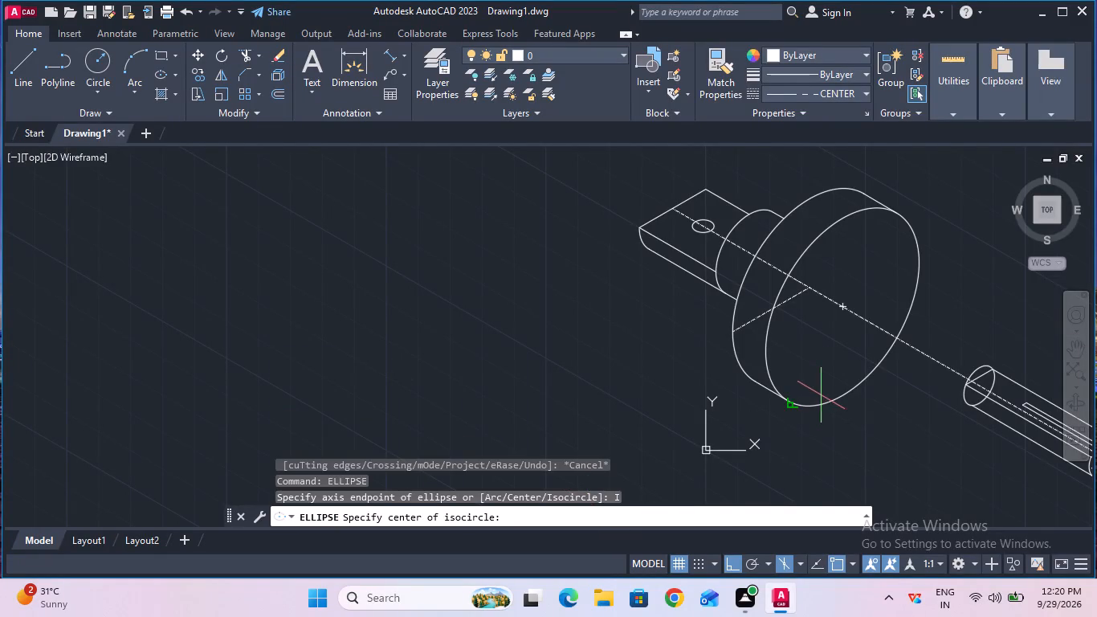
left_click(844, 310)
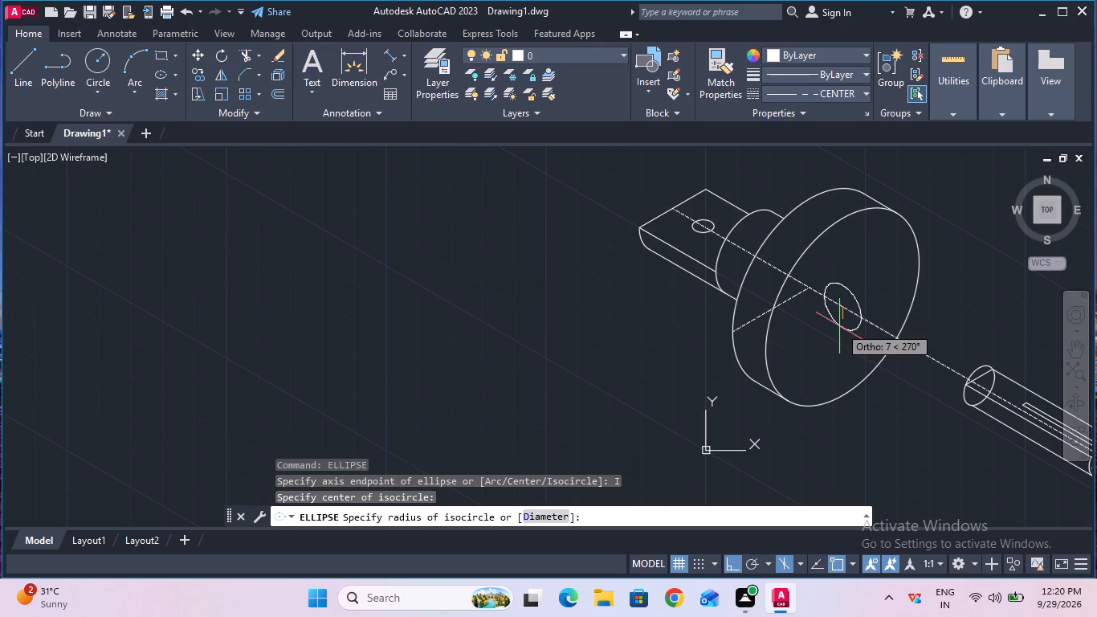
key("F5")
key("F5")
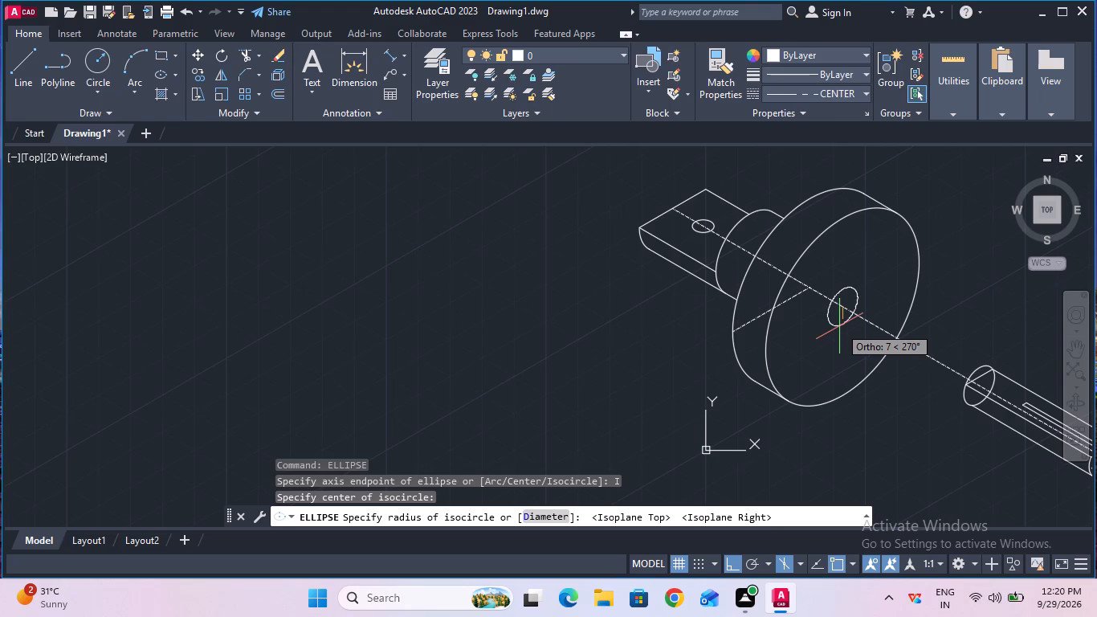
type("23")
key("Return")
key("Escape")
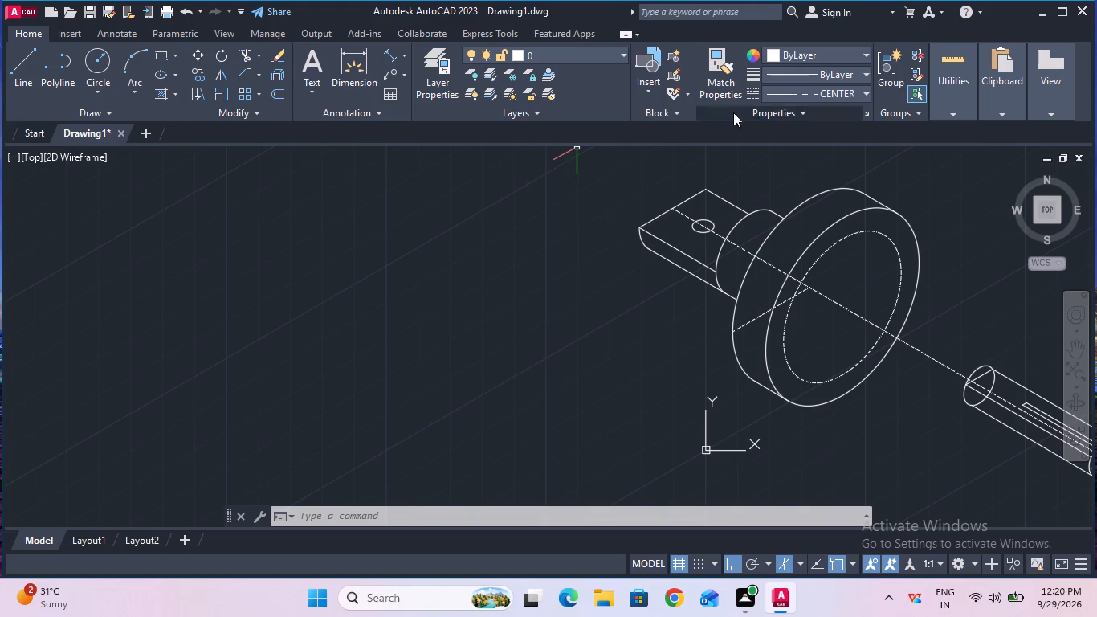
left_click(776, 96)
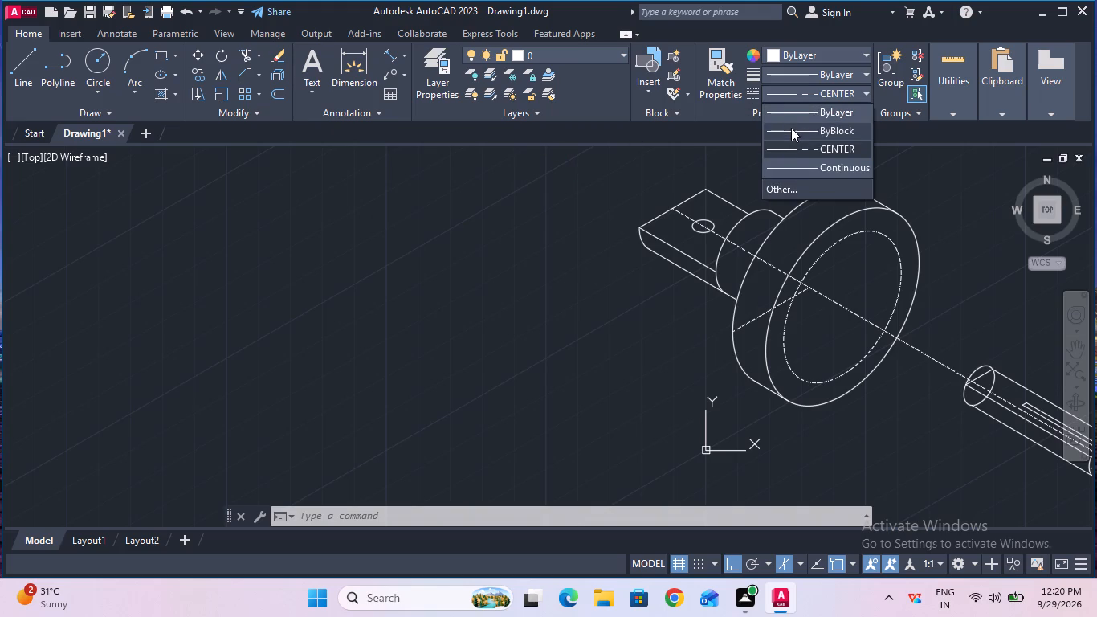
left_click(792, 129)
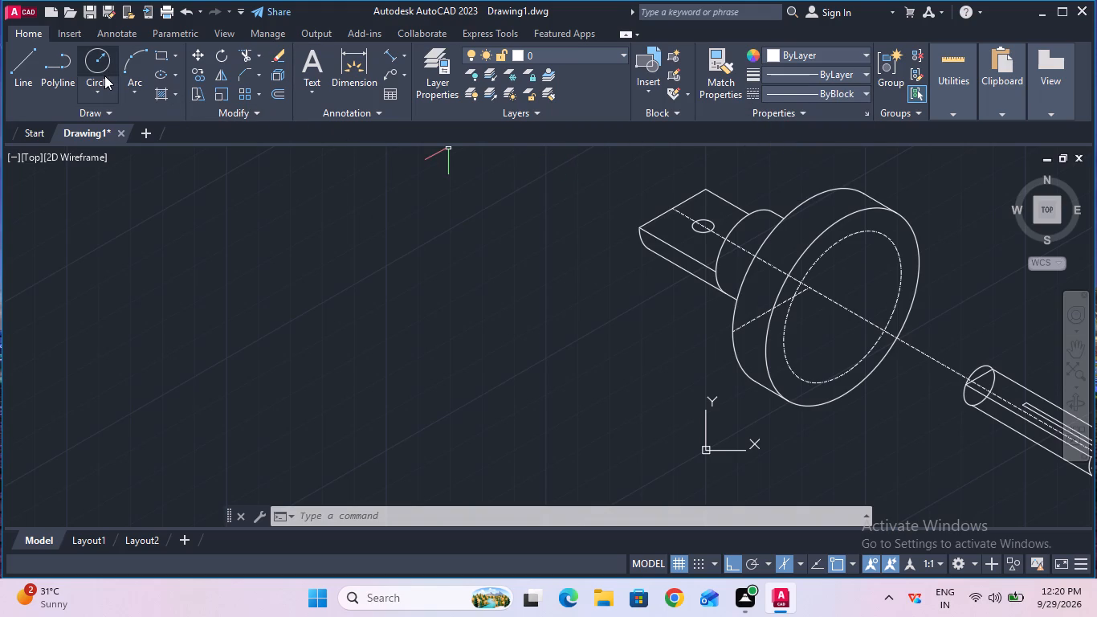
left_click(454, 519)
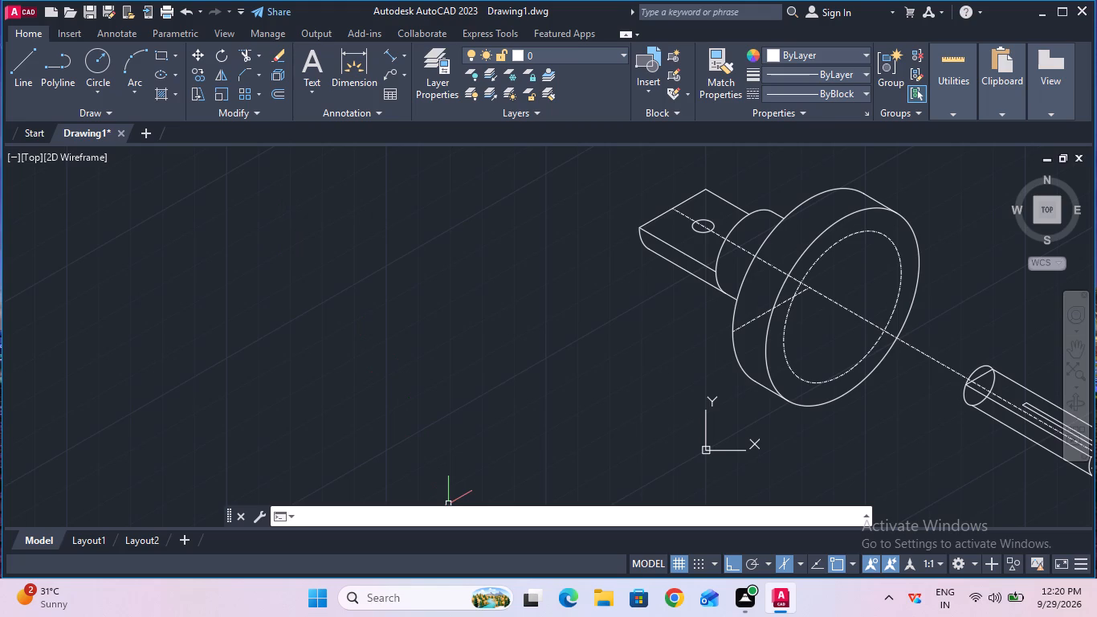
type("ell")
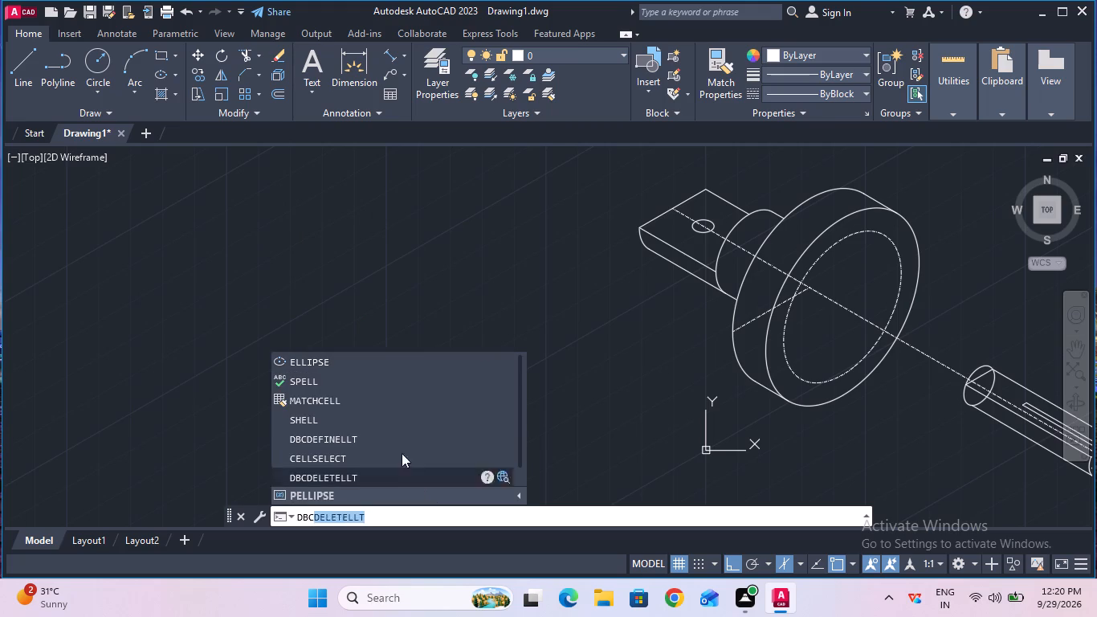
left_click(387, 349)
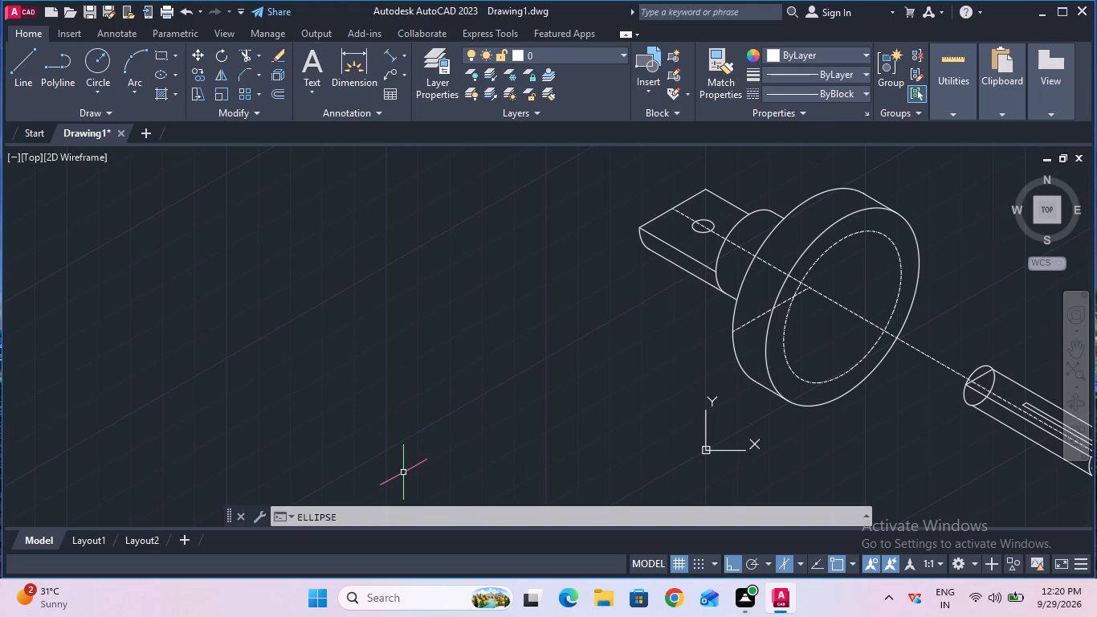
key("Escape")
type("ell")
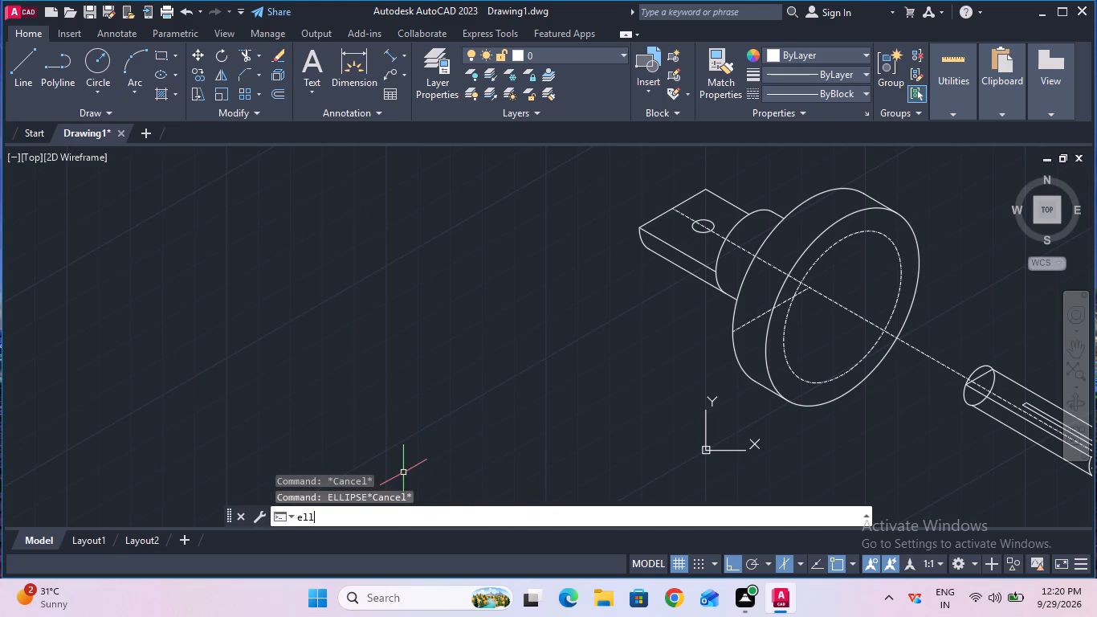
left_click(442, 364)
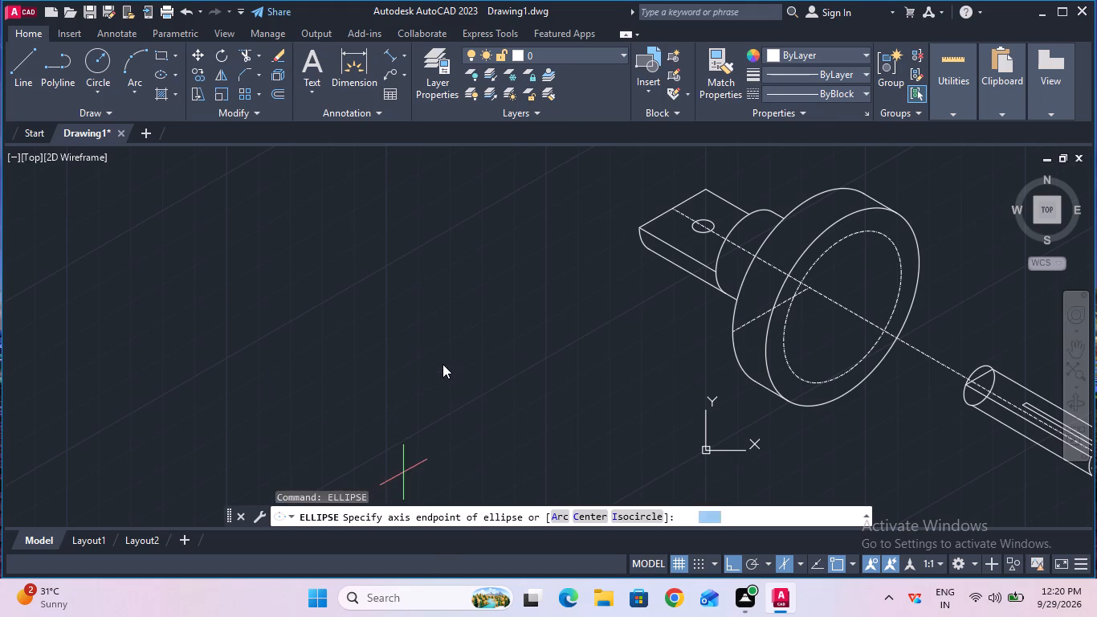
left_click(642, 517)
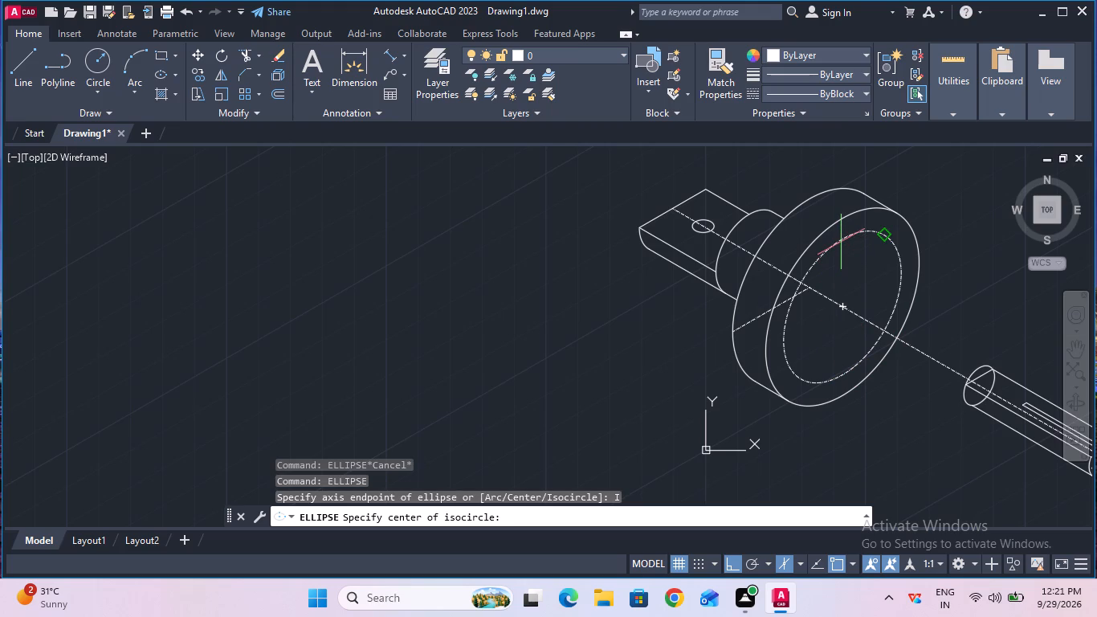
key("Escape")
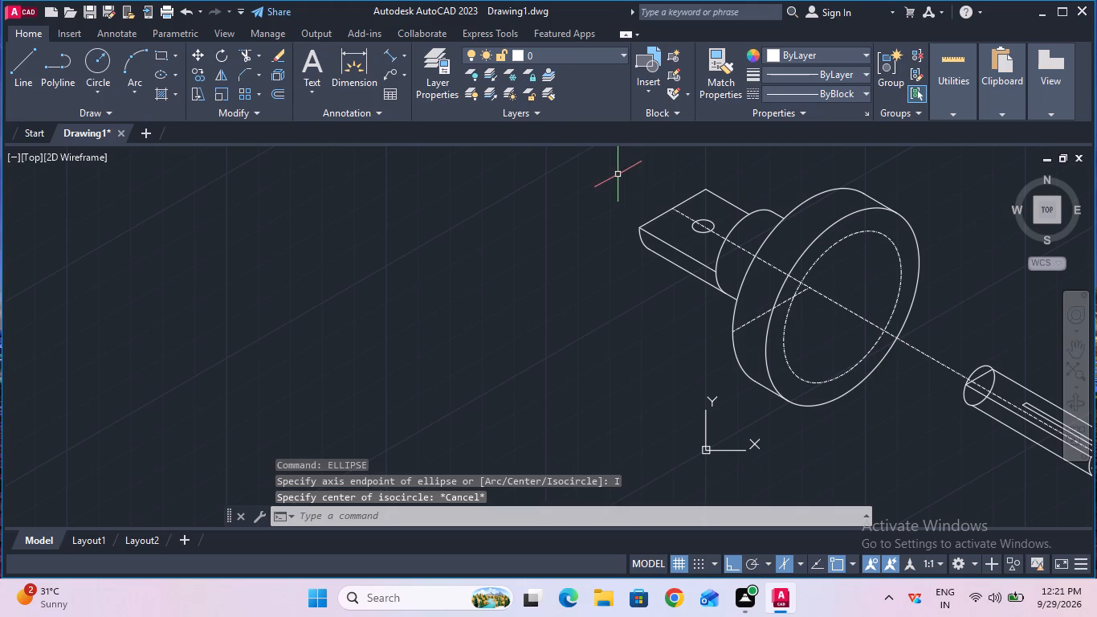
Draw a 13 mm vertical line in CENTER linetype upward from the center of the collar's front face.
left_click(835, 93)
left_click(829, 144)
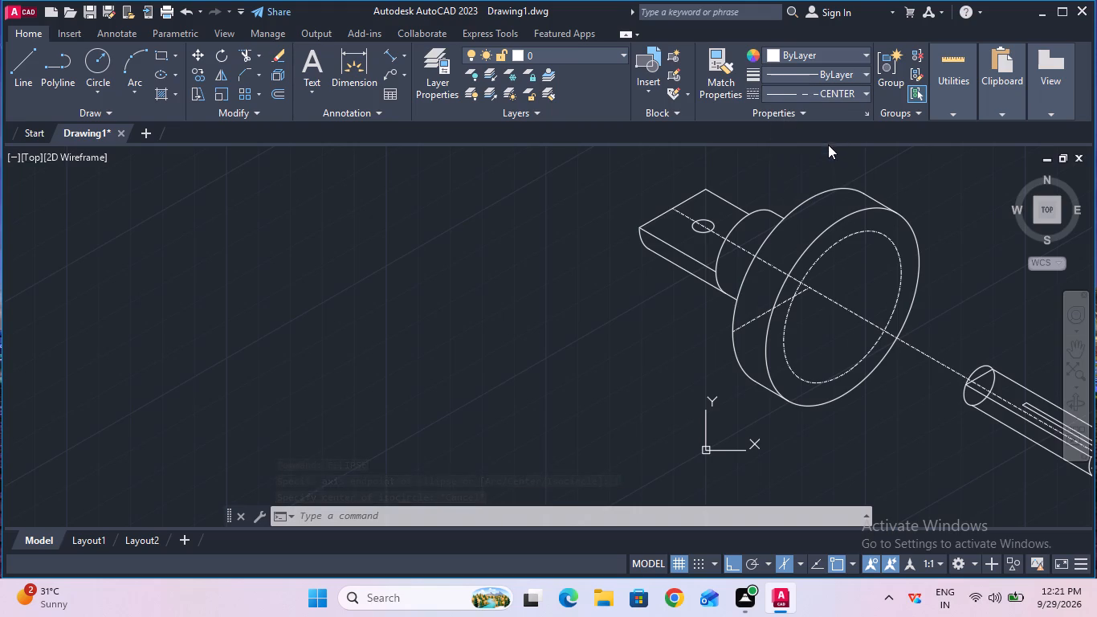
left_click(18, 88)
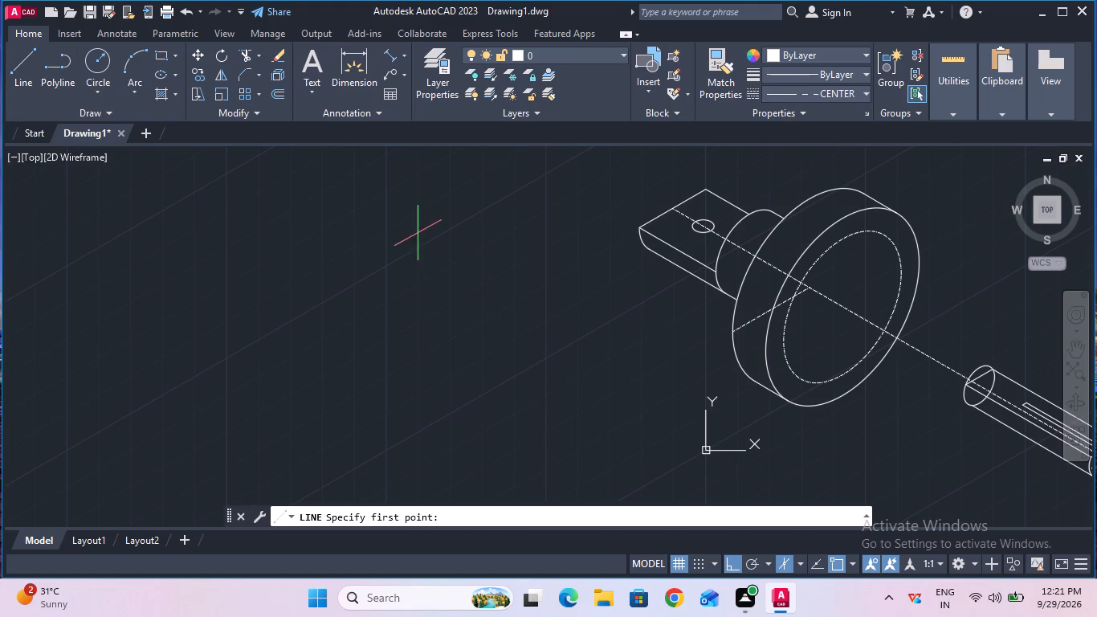
left_click(841, 305)
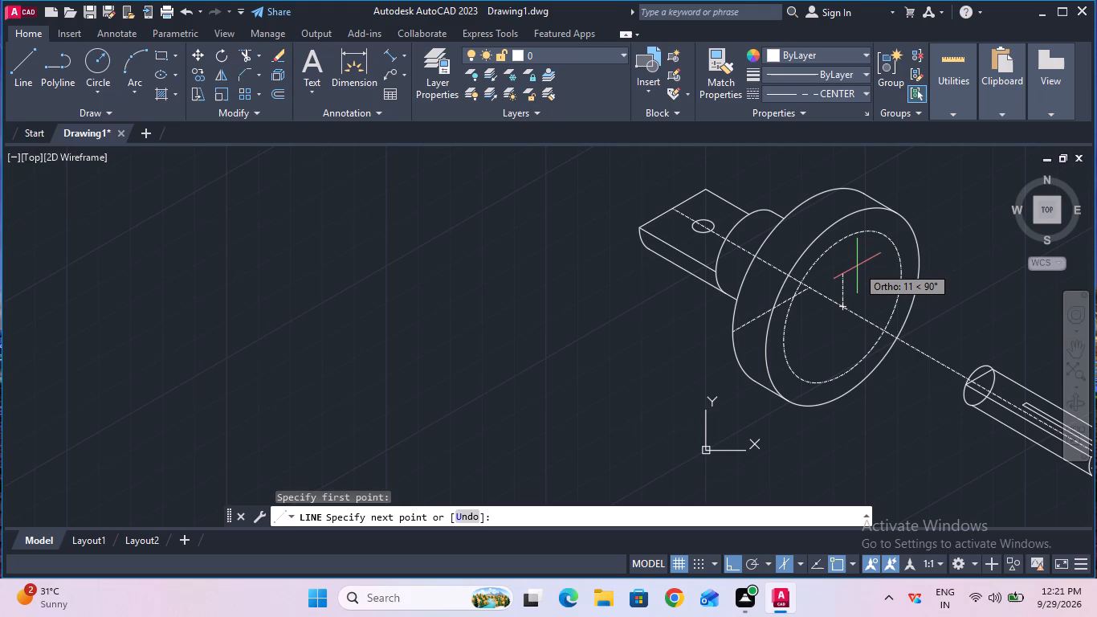
type("13")
key("Return")
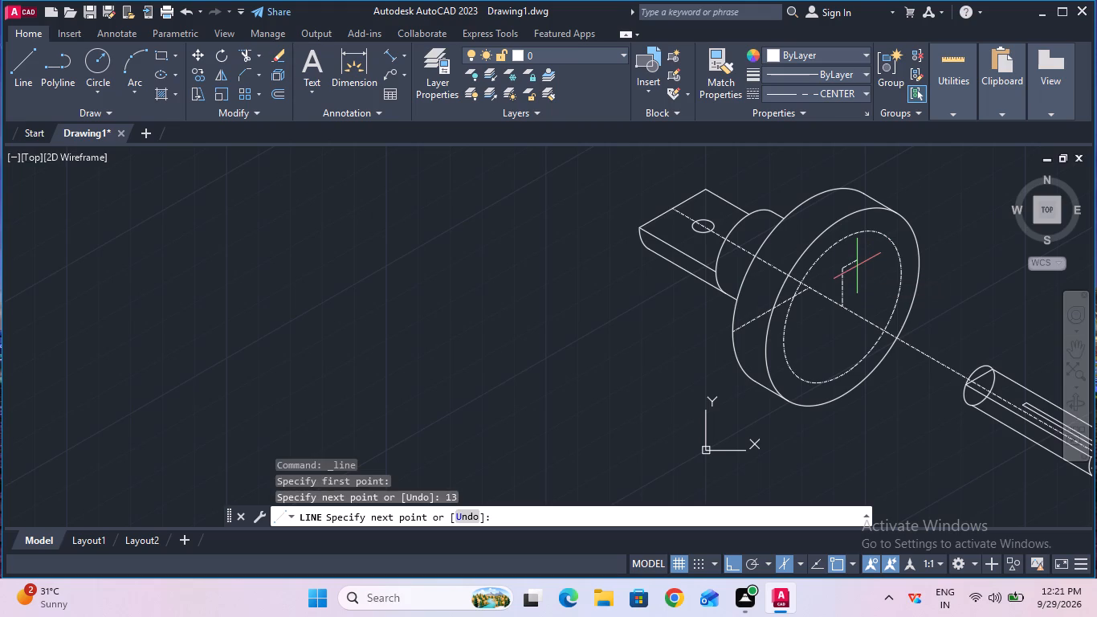
key("Escape")
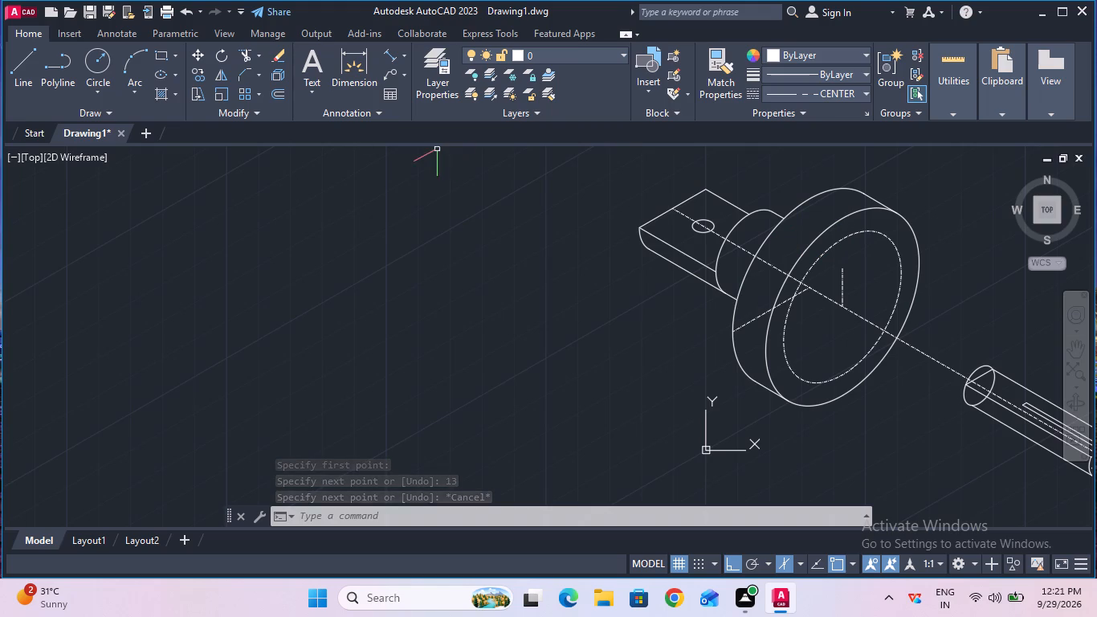
Extend the vertical center line's upper end to the 23 mm radius center-line circle.
left_click(260, 54)
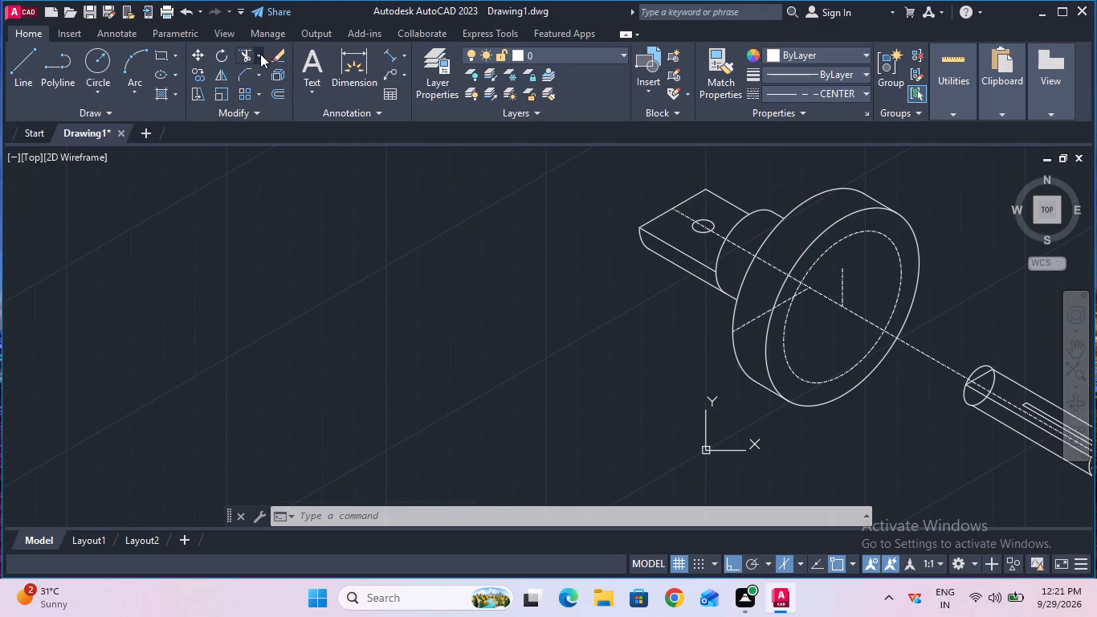
left_click(273, 116)
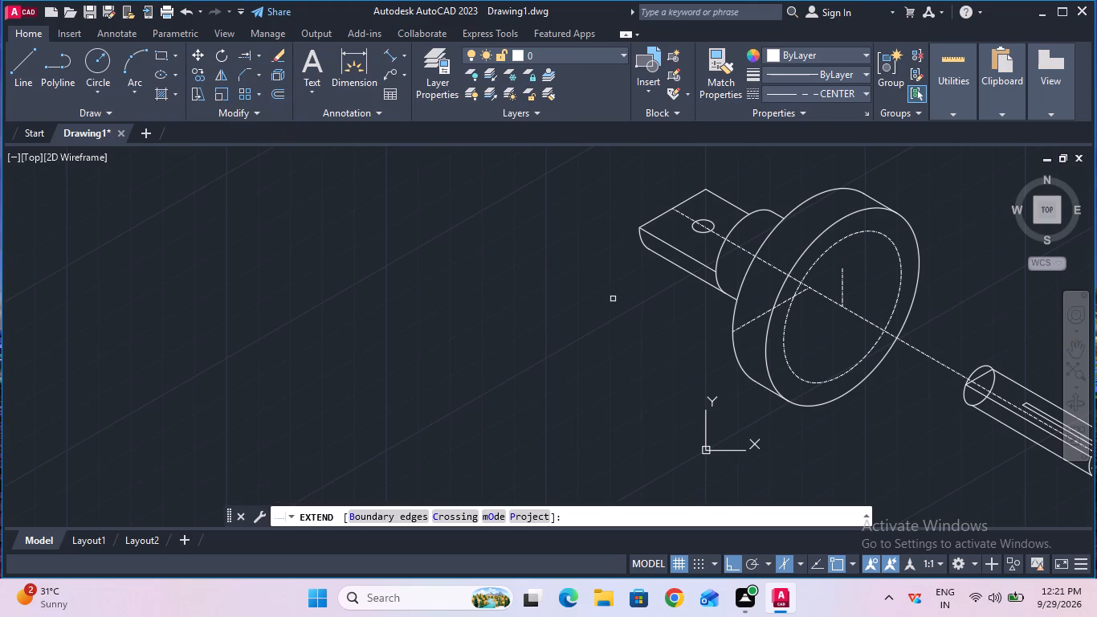
left_click(844, 275)
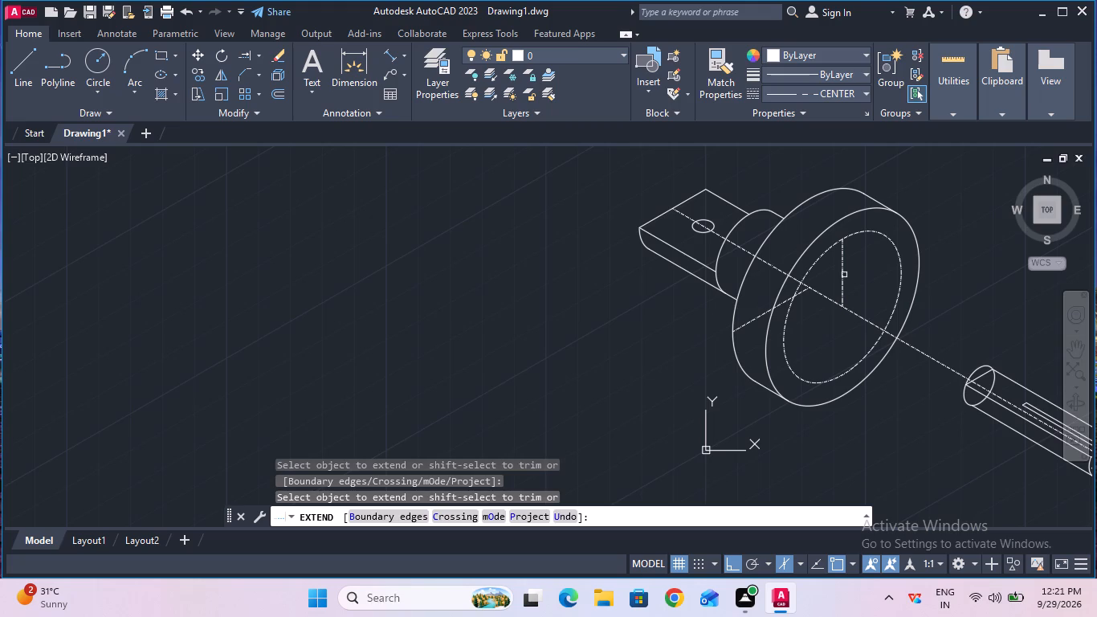
key("Escape")
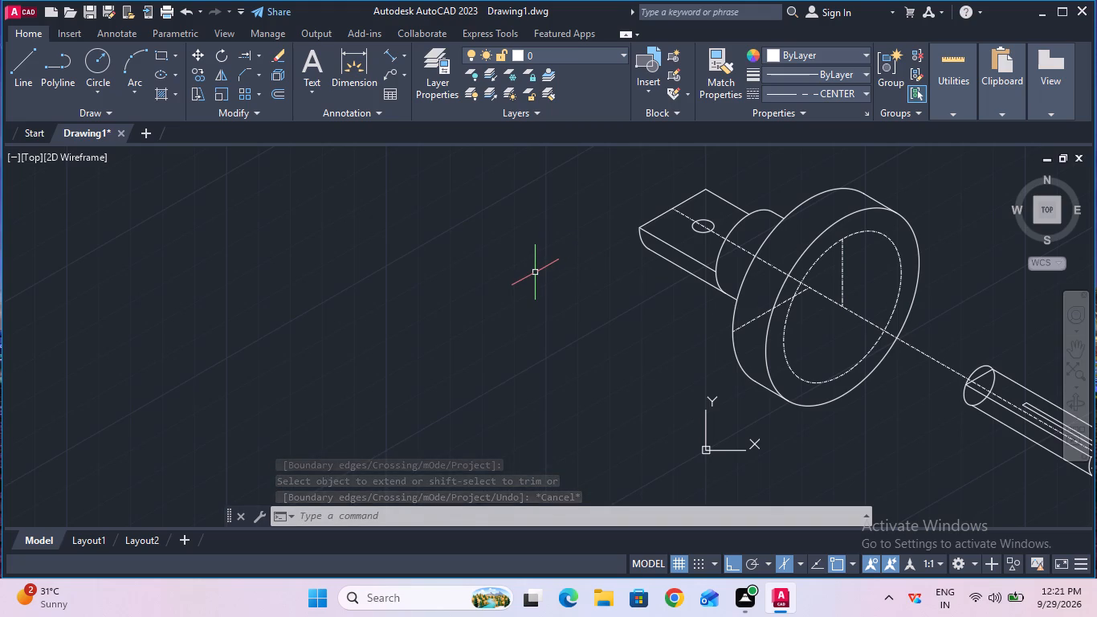
Draw a 3 mm radius isocircle in ByBlock linetype, centered where the vertical center line meets the center-line circle.
left_click(860, 97)
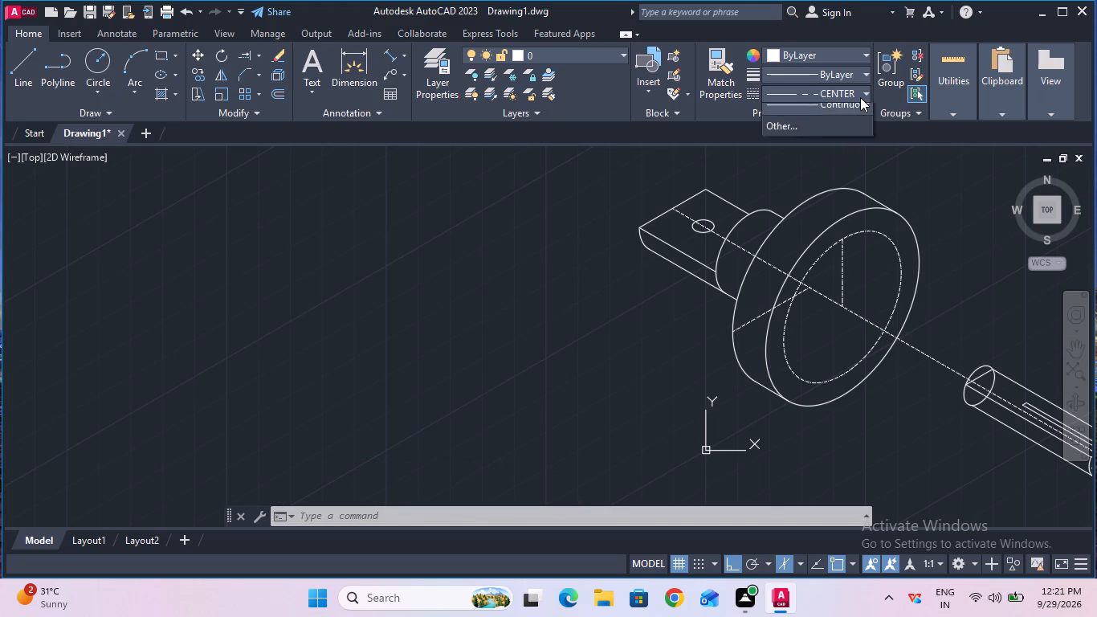
left_click(850, 129)
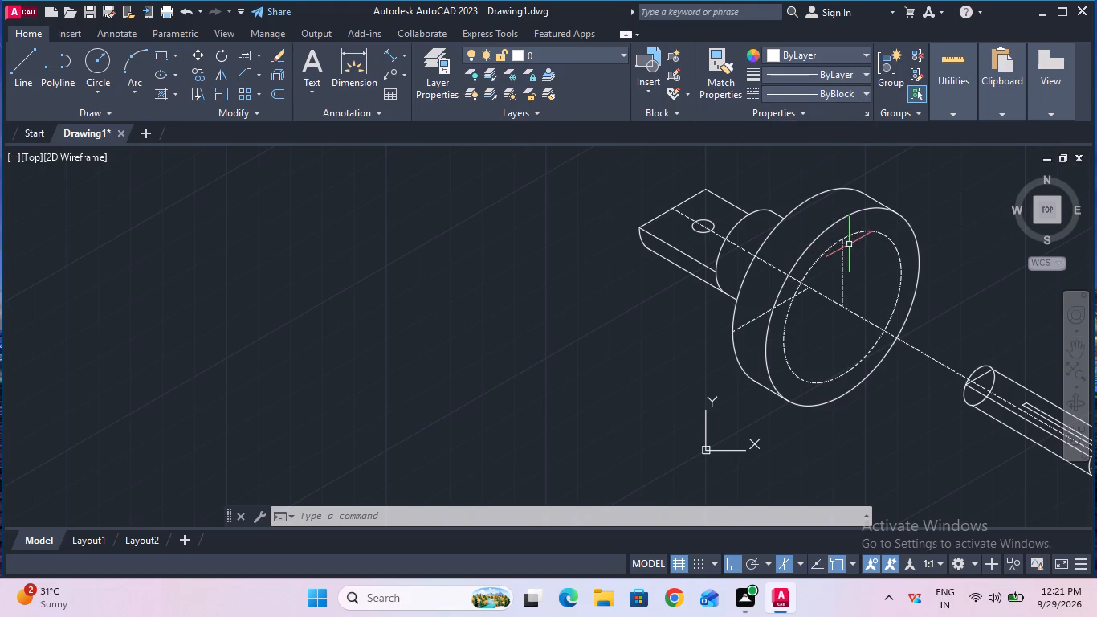
scroll(849, 244, "up", 2, "ctrl")
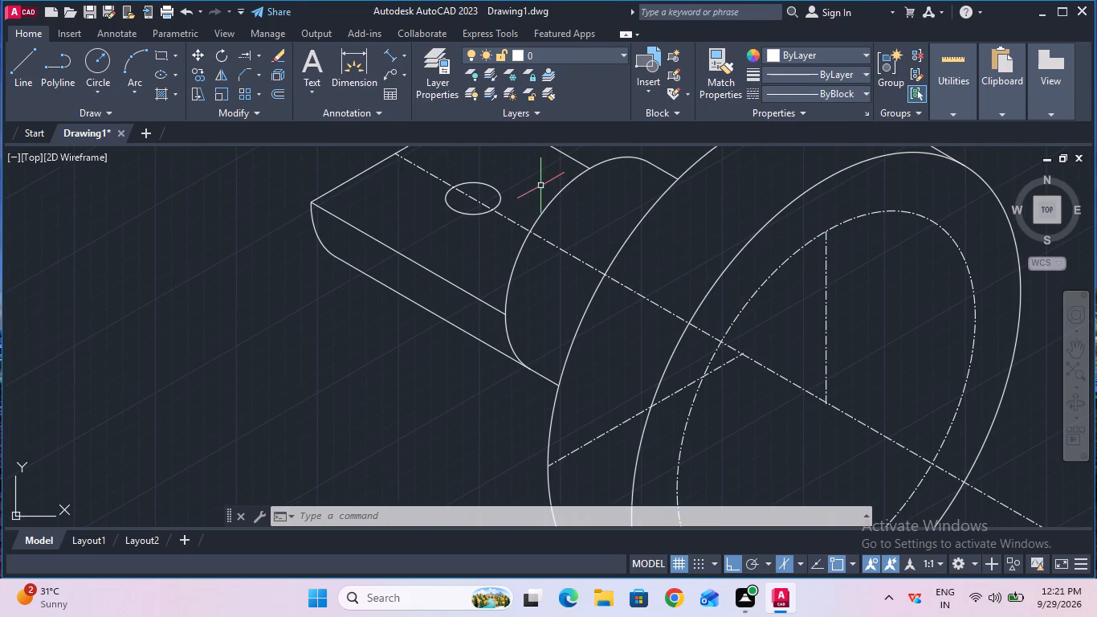
type("ell")
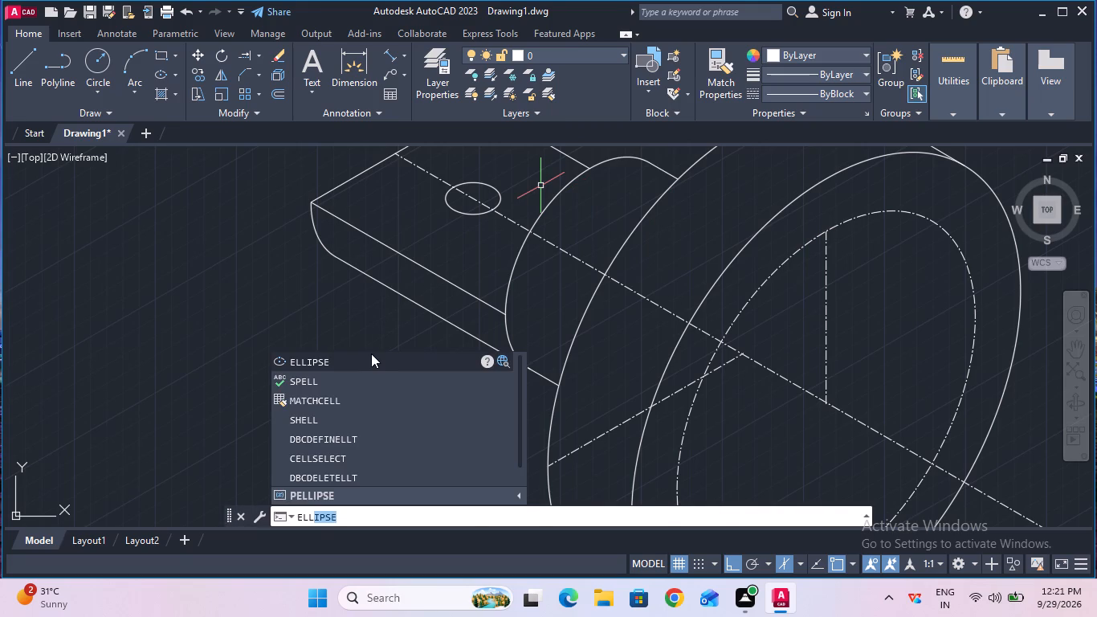
left_click(371, 357)
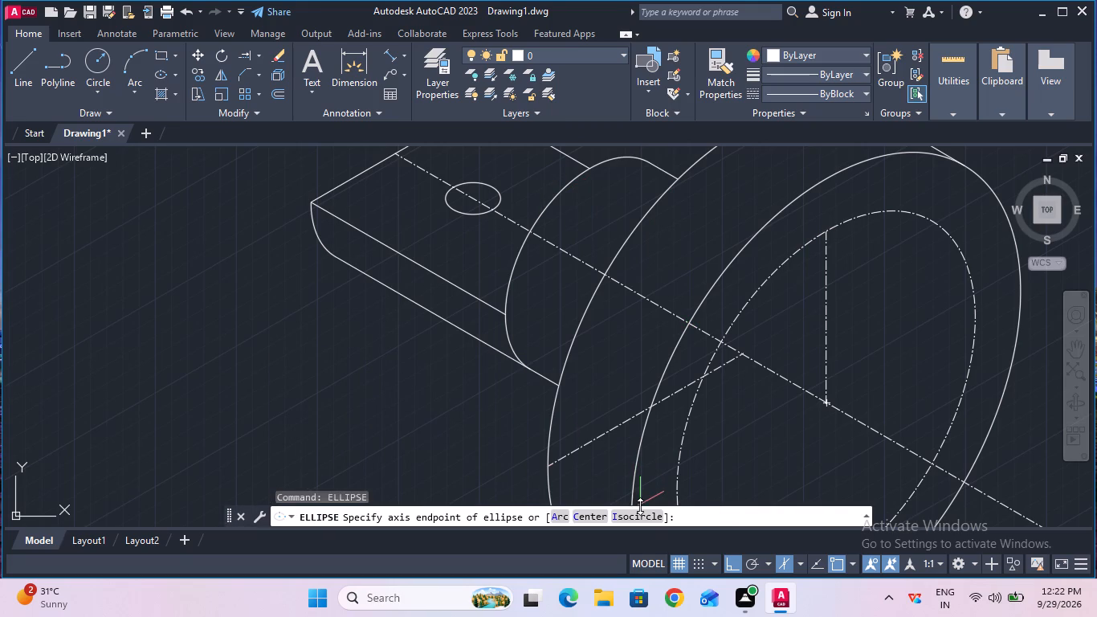
left_click(642, 515)
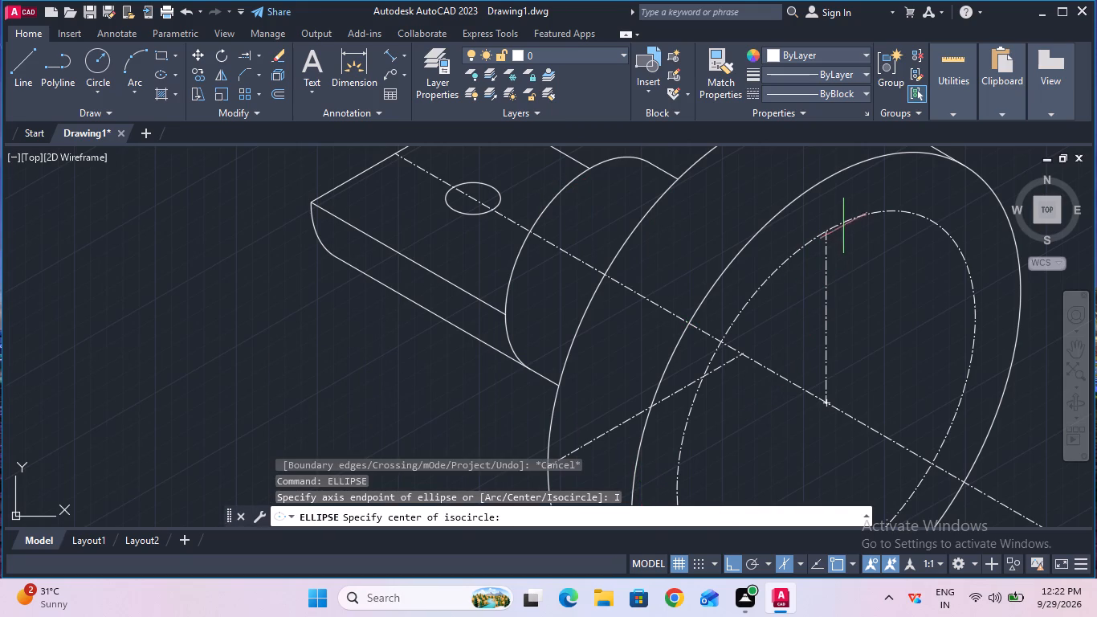
left_click(826, 233)
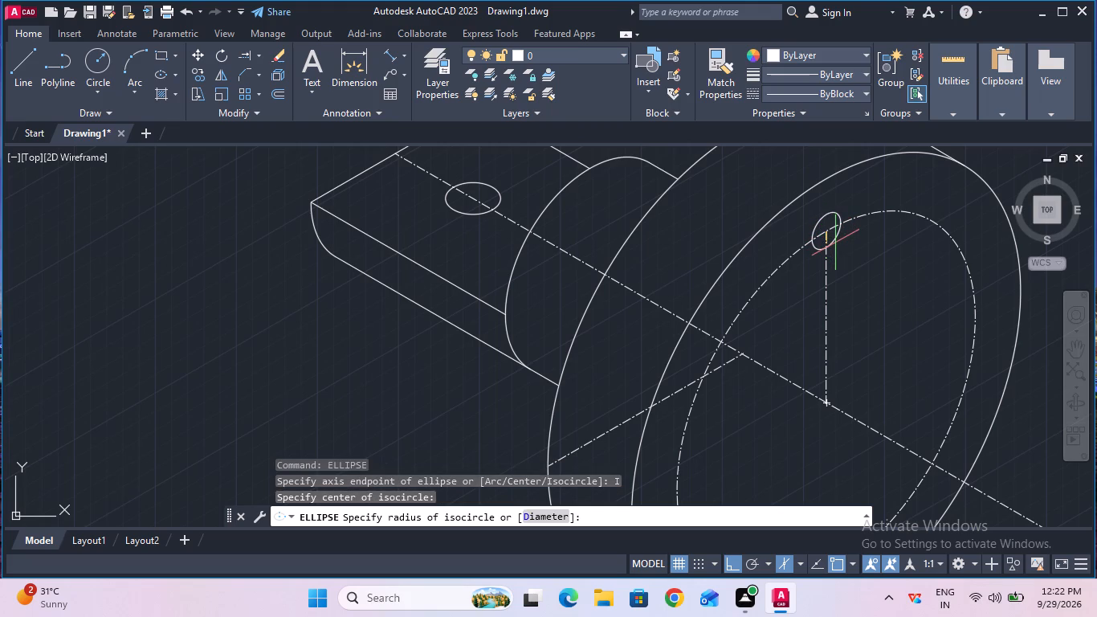
key("3")
key("Return")
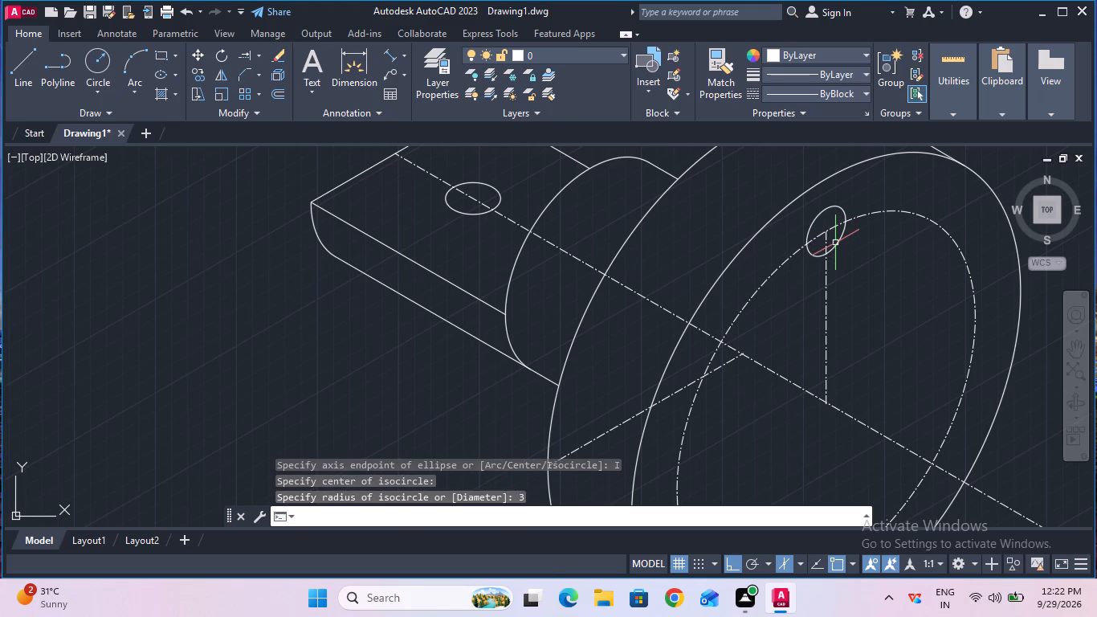
key("Escape")
Create a clockwise polar array of the 3 mm isocircle with 4 items over 360 degrees about the front face's center.
scroll(835, 243, "down", 1, "ctrl")
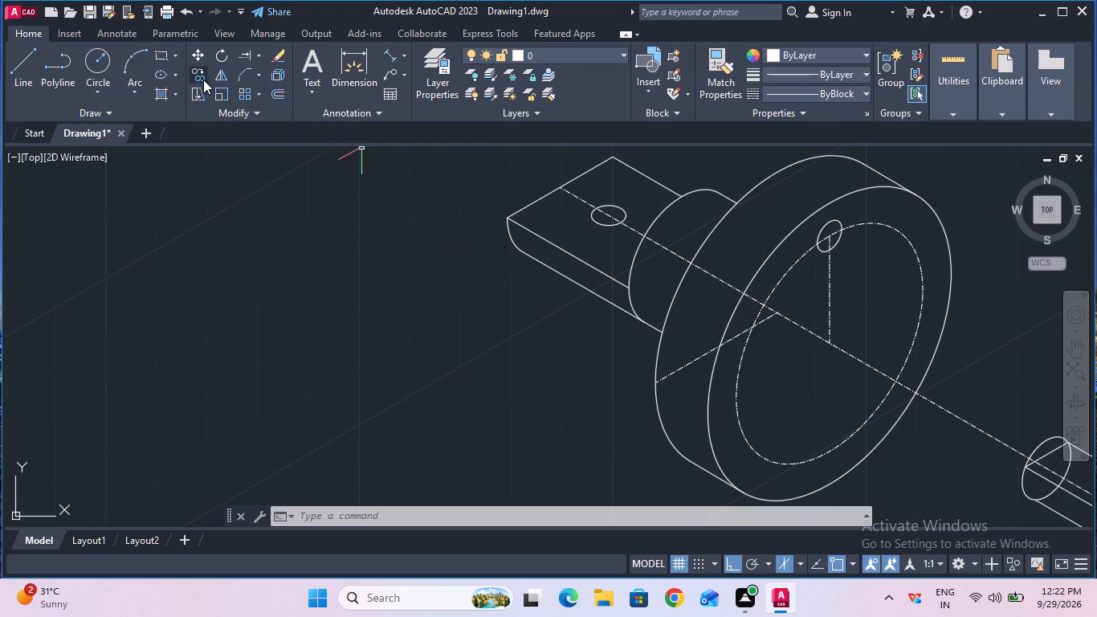
left_click(262, 97)
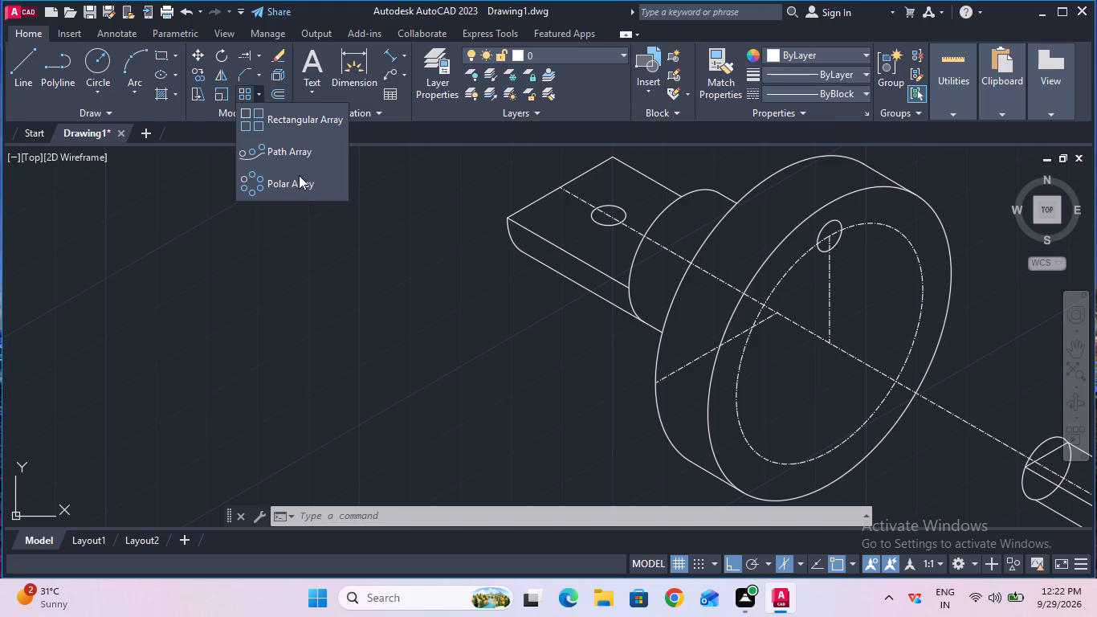
left_click(300, 178)
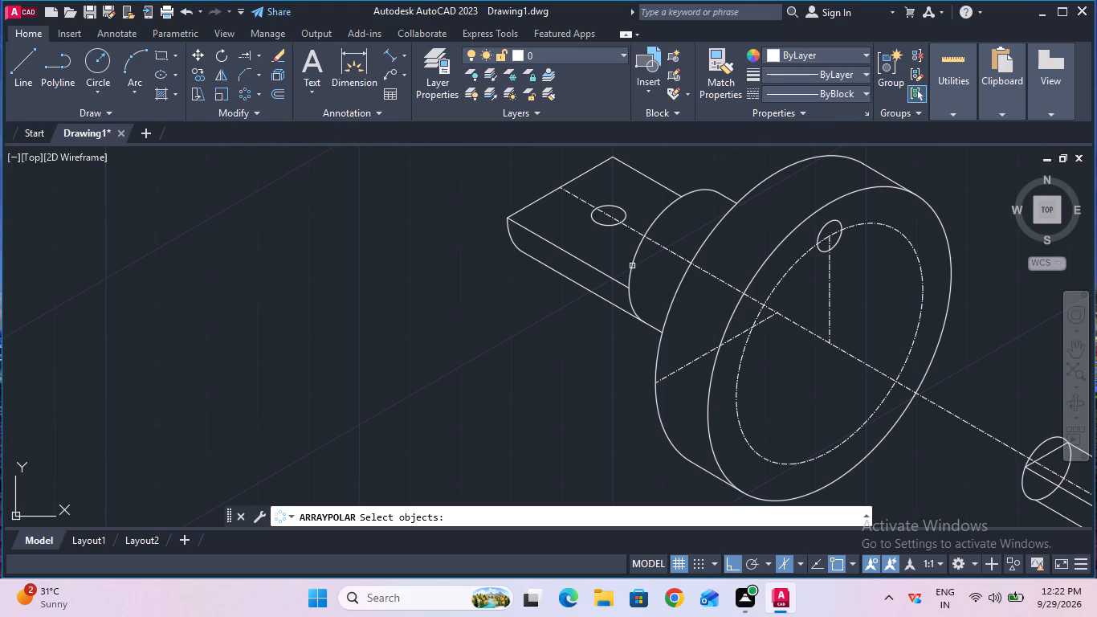
left_click(840, 219)
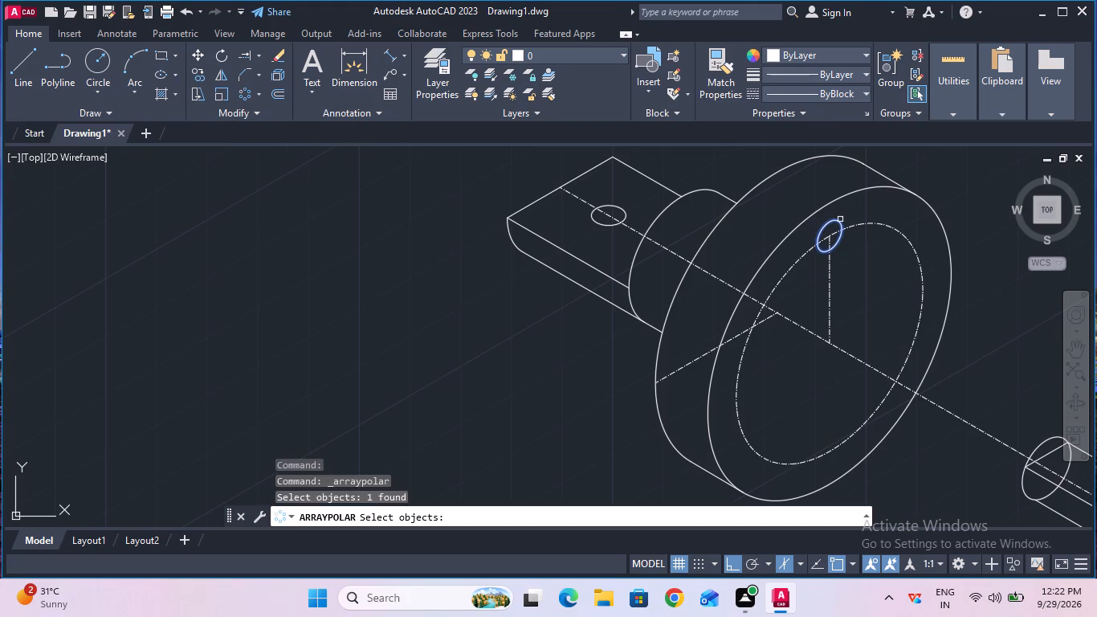
key("Return")
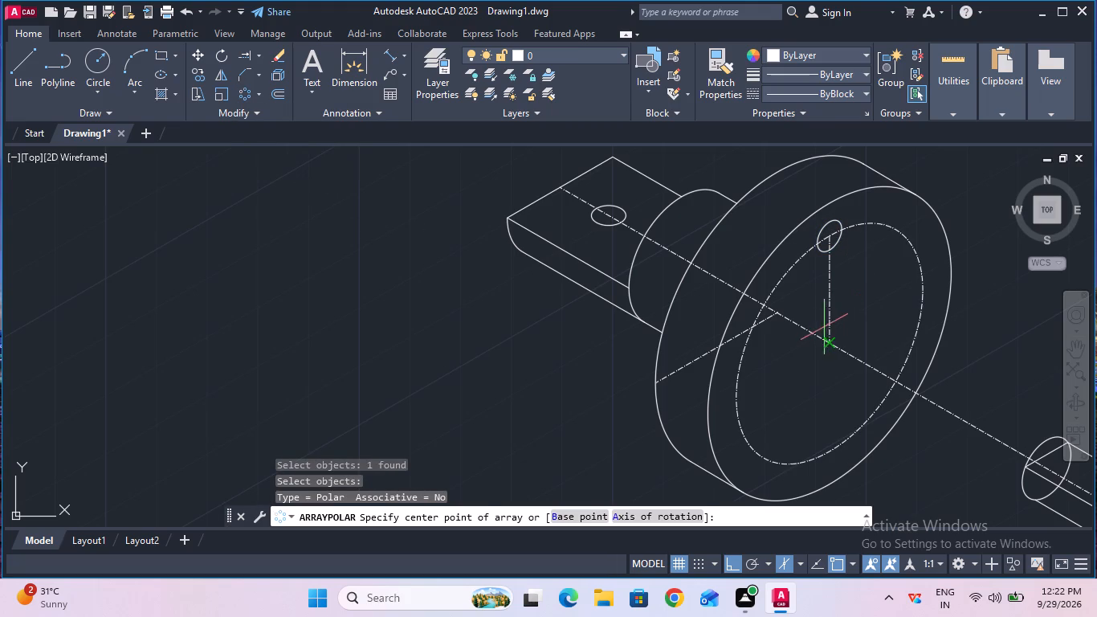
left_click(830, 341)
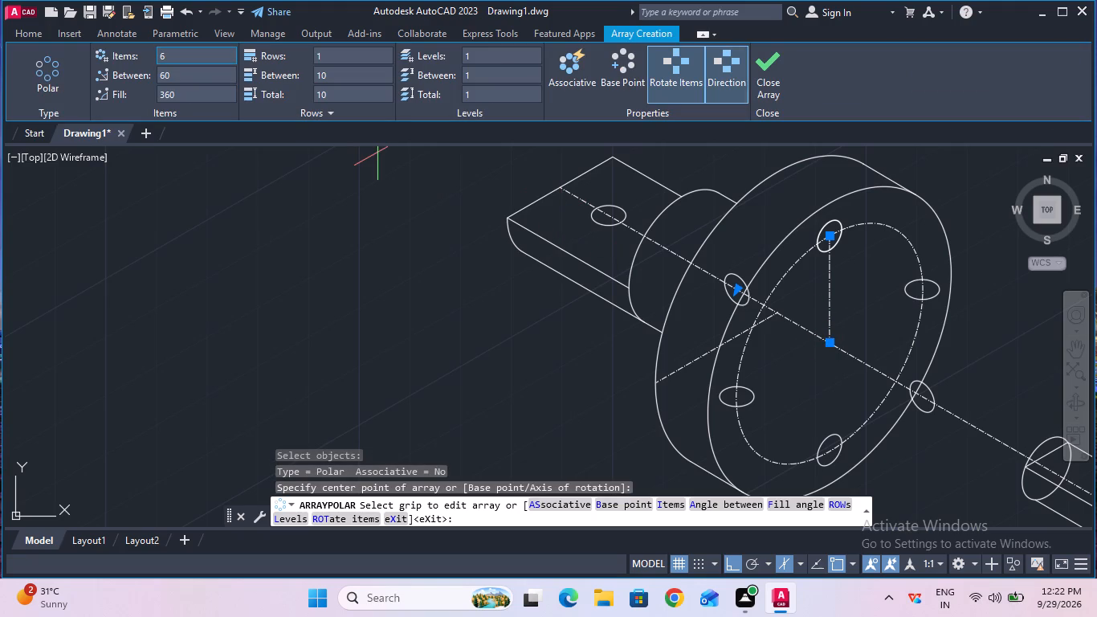
left_click(223, 57)
key("4")
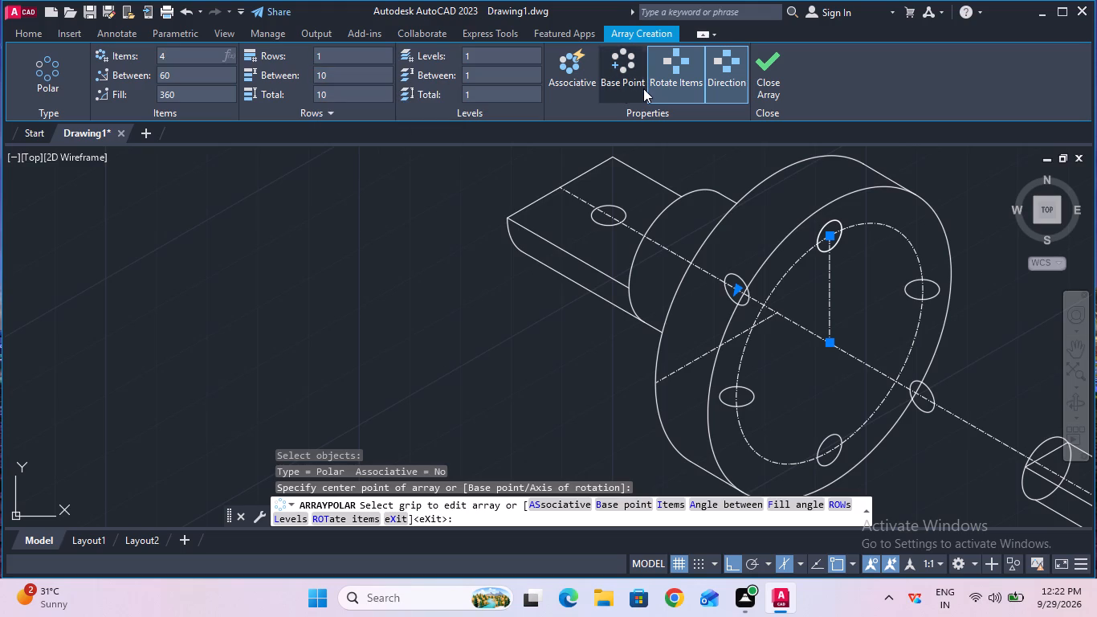
left_click(726, 83)
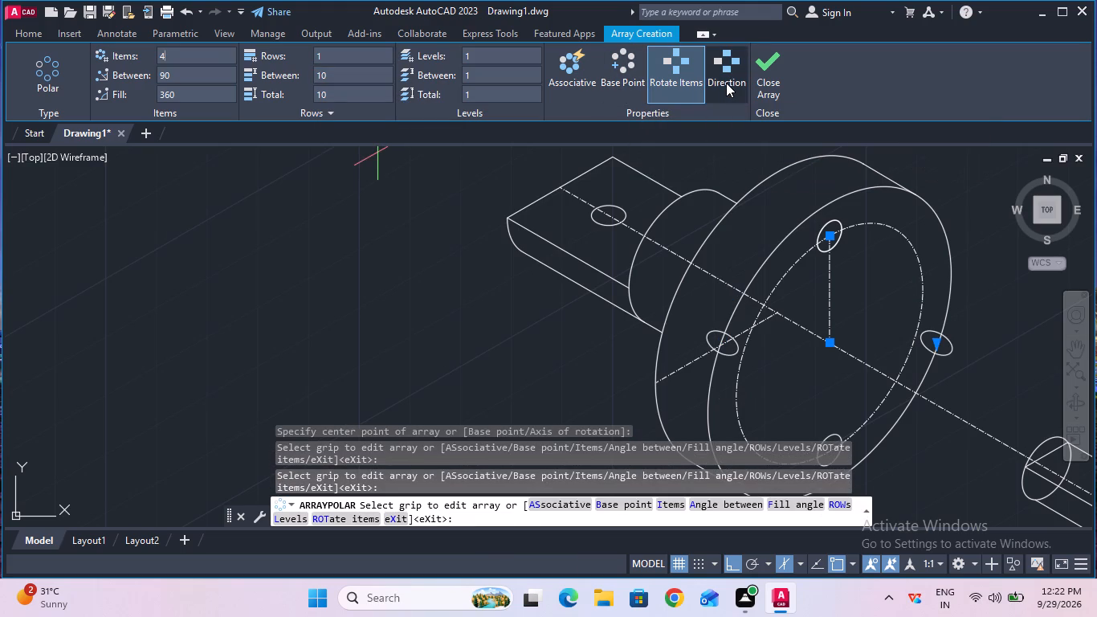
left_click(772, 58)
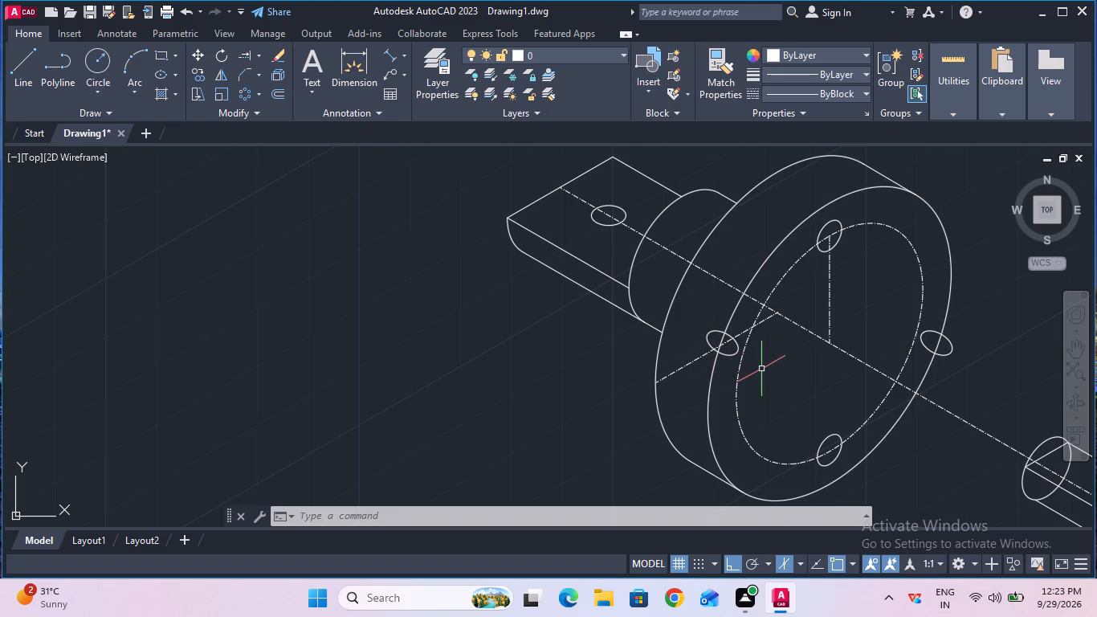
Delete the two arrayed isocircles that lie off the collar's center-line circle.
left_click(723, 354)
key("Delete")
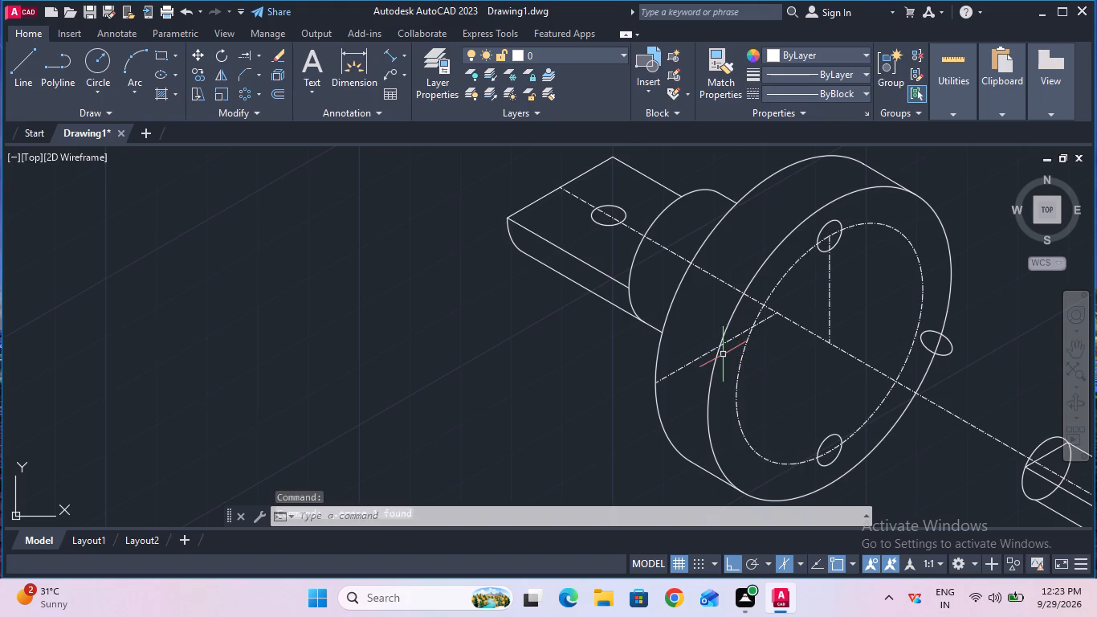
left_click(932, 352)
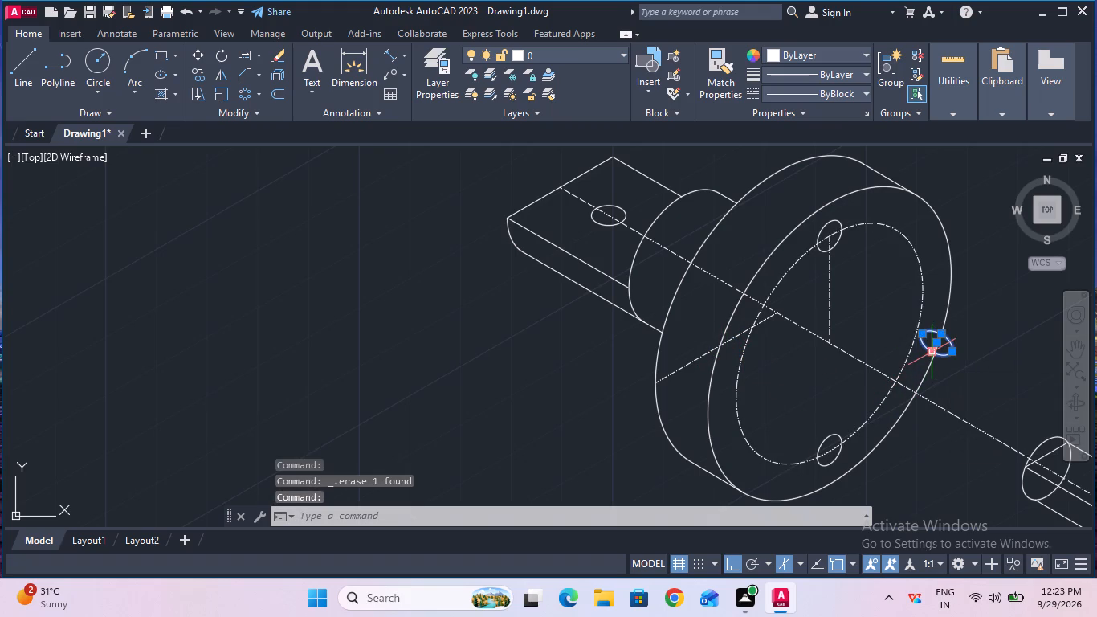
key("Delete")
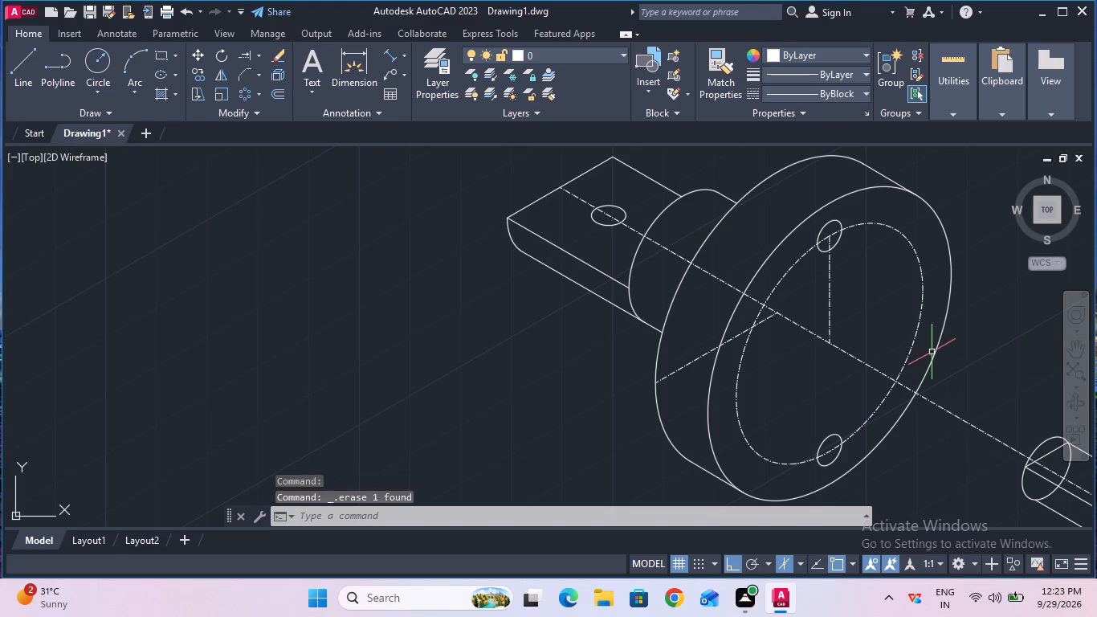
Delete the slanted center line running from the shaft axis to the collar's rear edge.
left_click(691, 363)
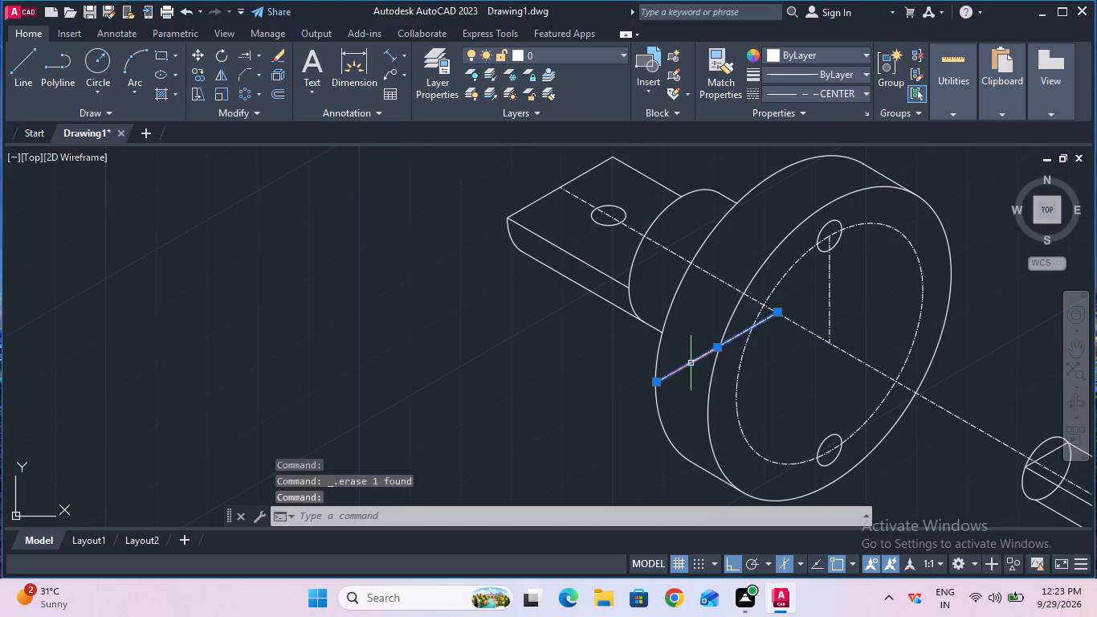
key("Delete")
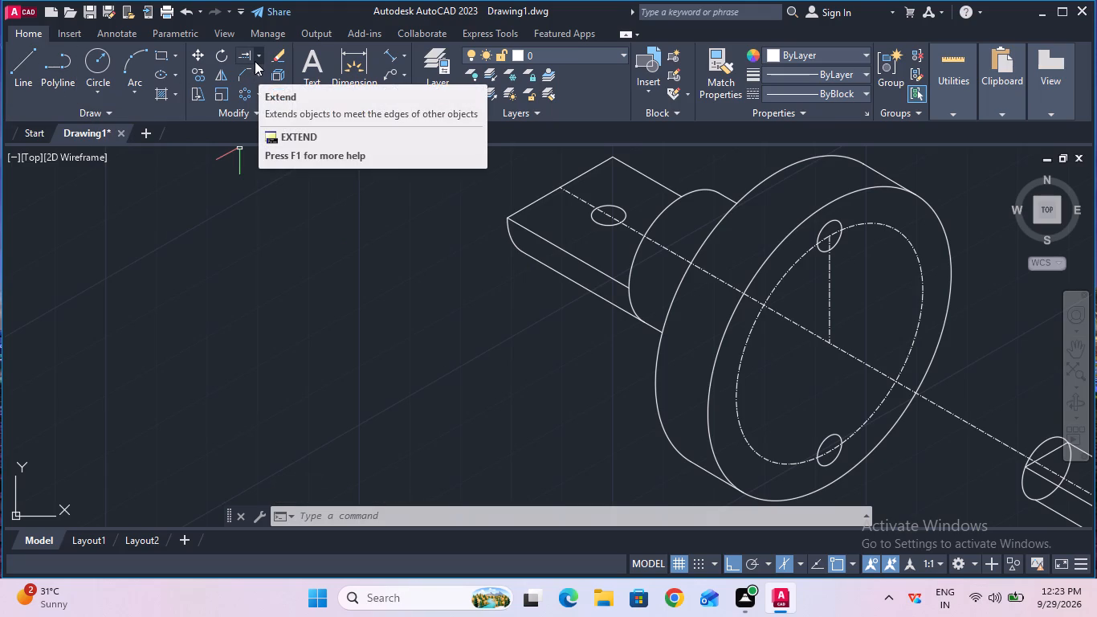
Draw a 23 mm line in CENTER linetype from the collar front face's center at 210° to the center-line circle.
left_click(777, 96)
left_click(789, 145)
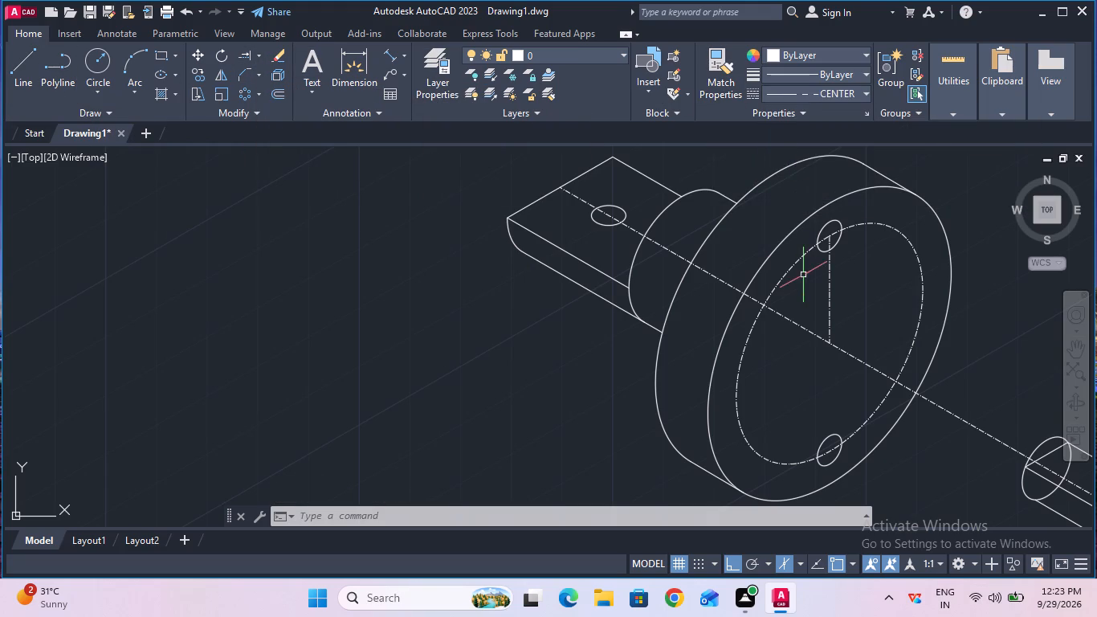
left_click(19, 90)
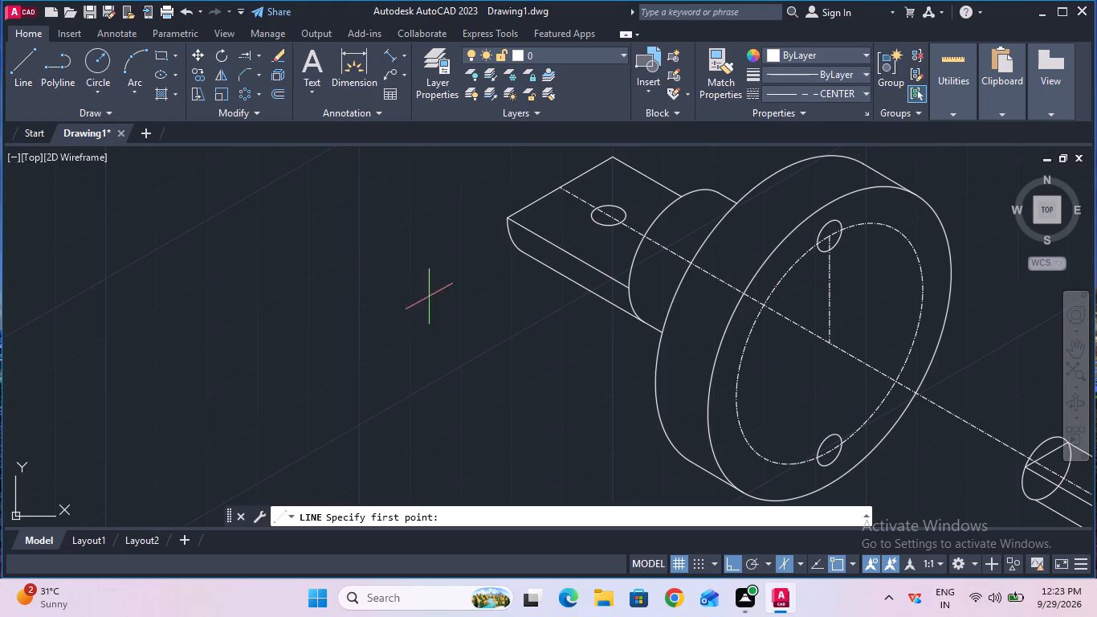
left_click(826, 346)
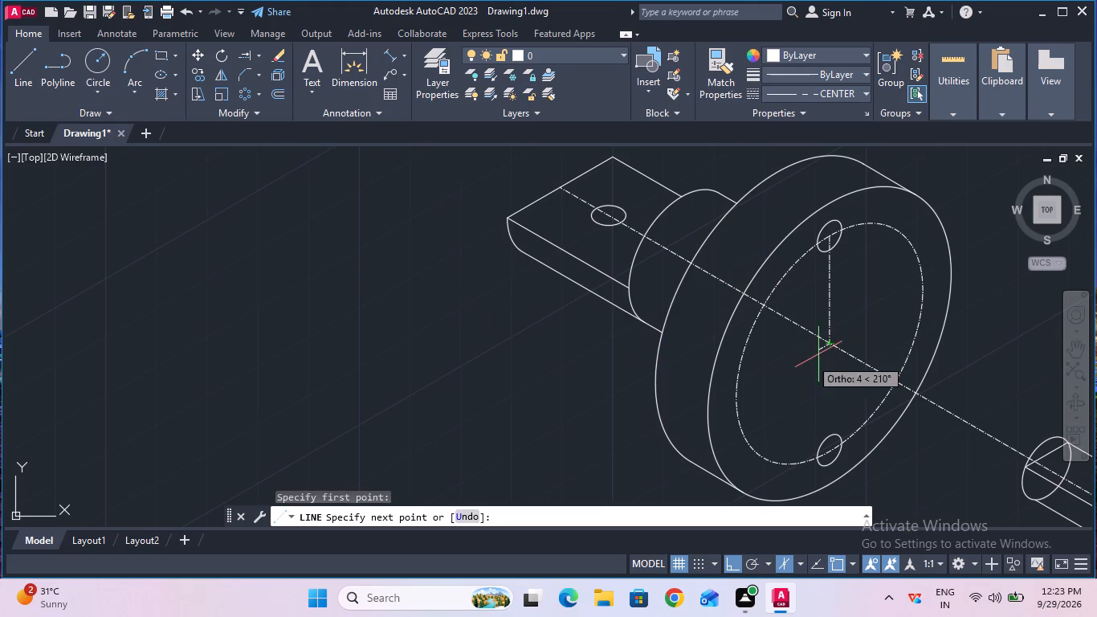
type("23")
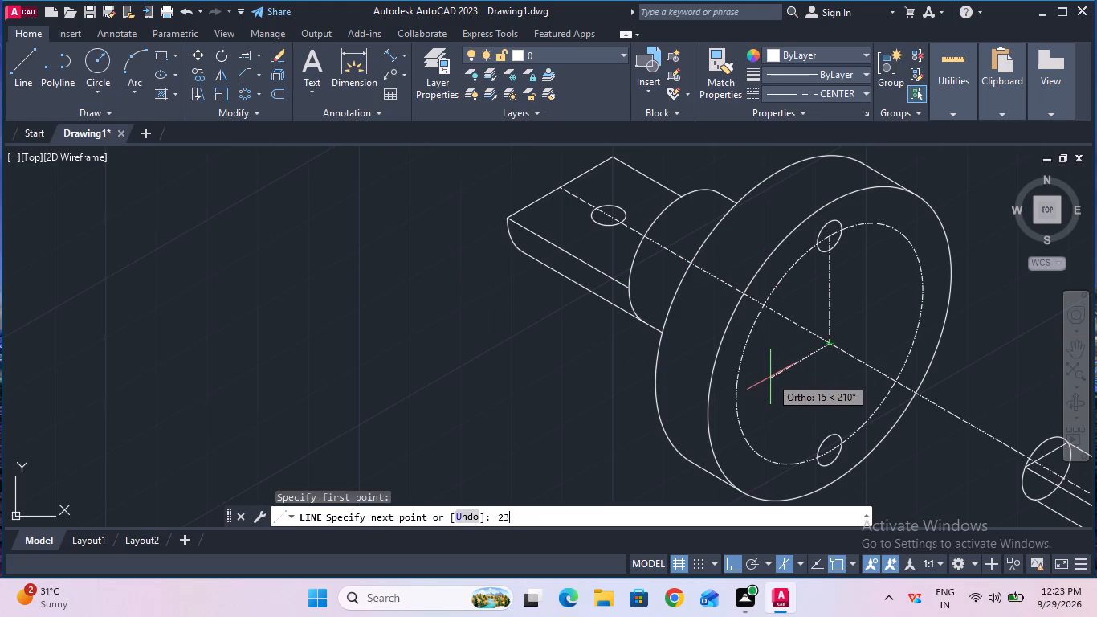
key("Return")
key("Escape")
left_click_drag(770, 377, 819, 389)
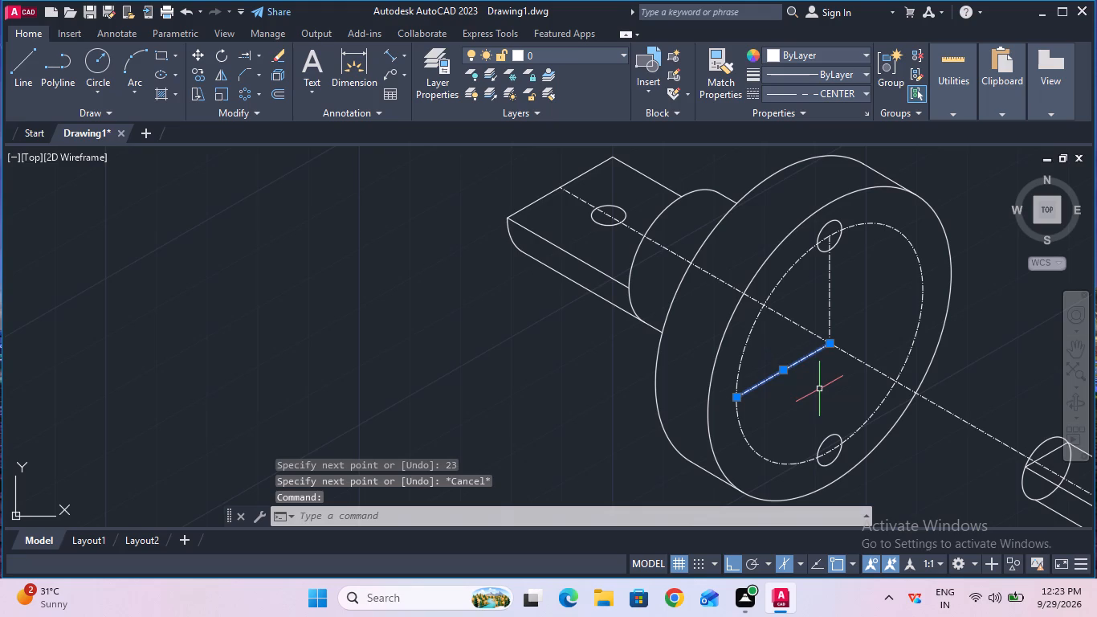
key("Escape")
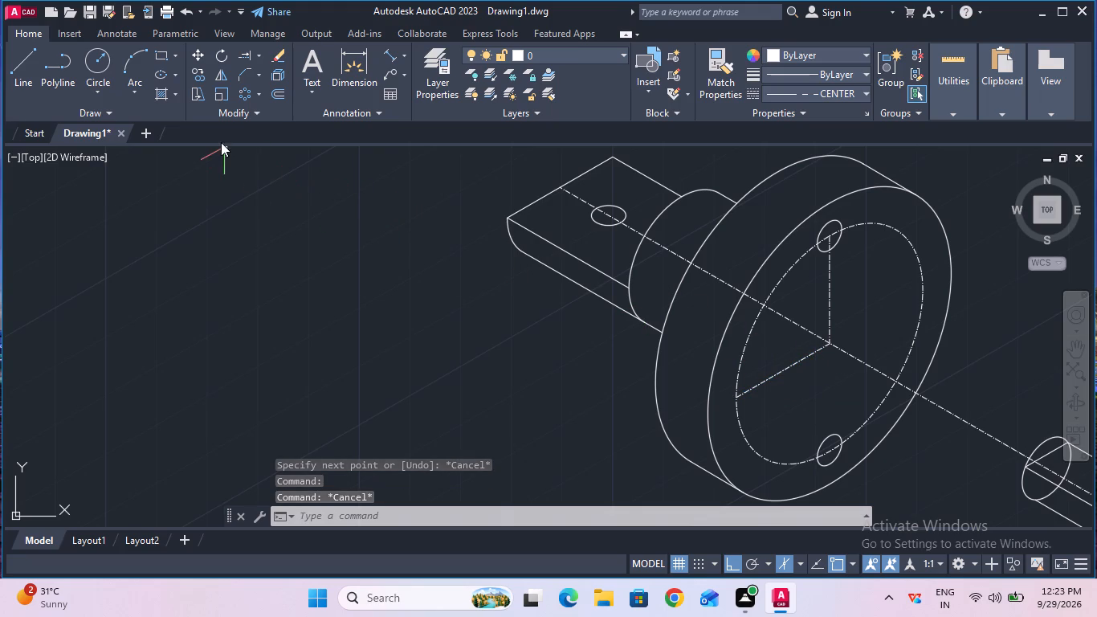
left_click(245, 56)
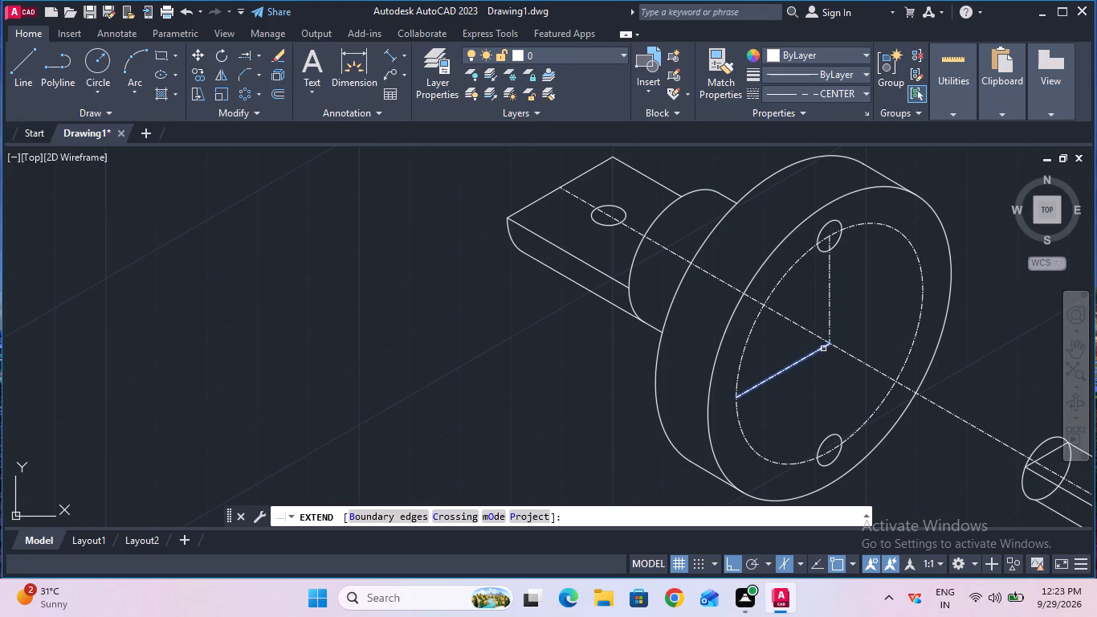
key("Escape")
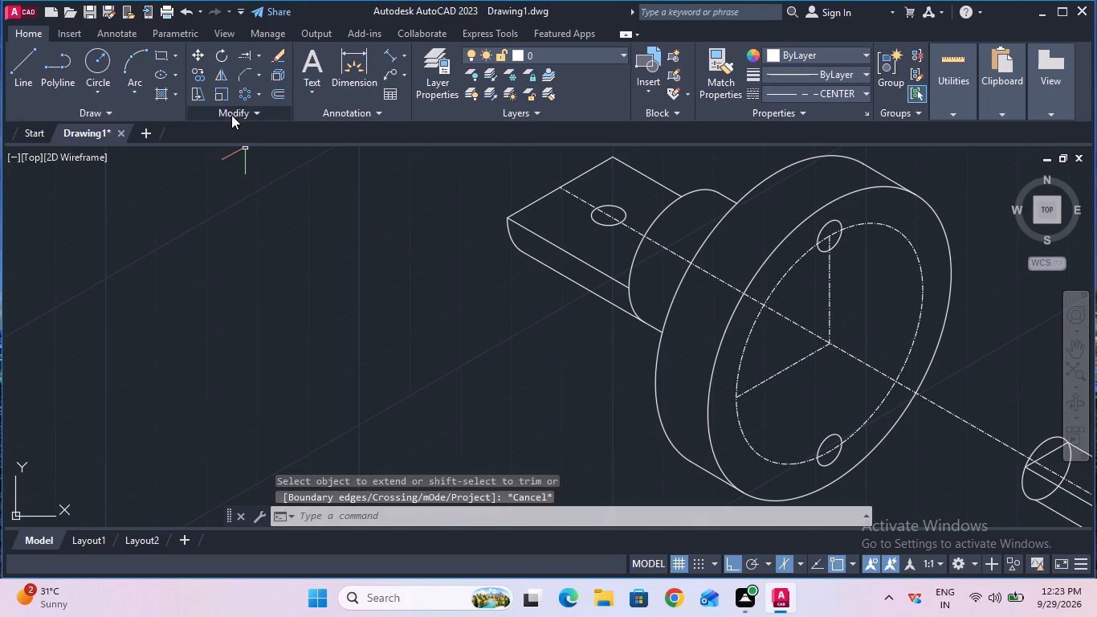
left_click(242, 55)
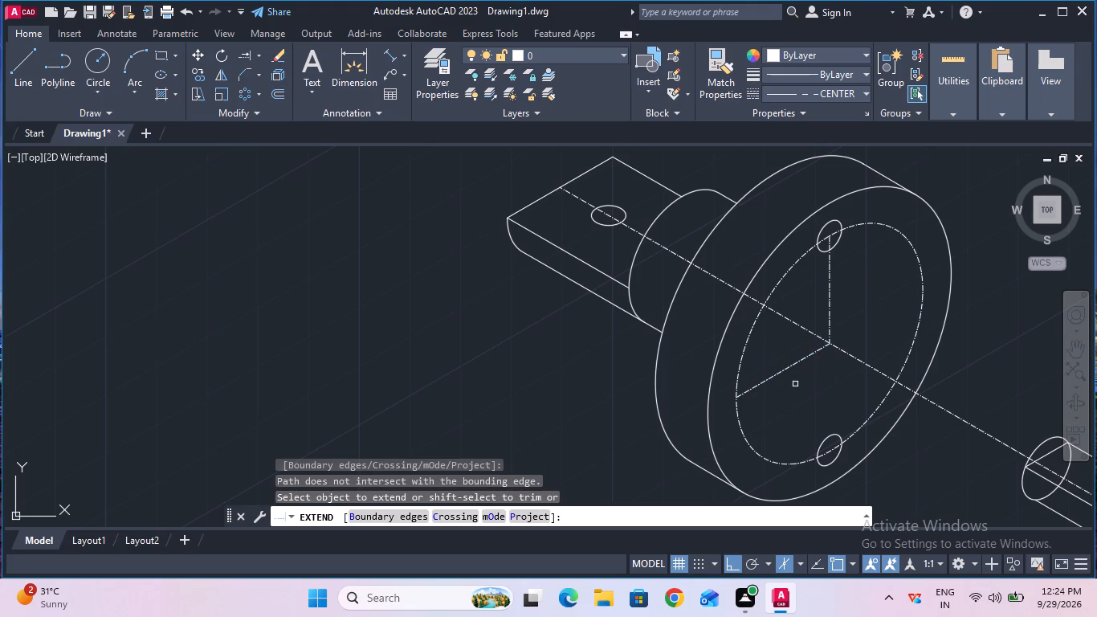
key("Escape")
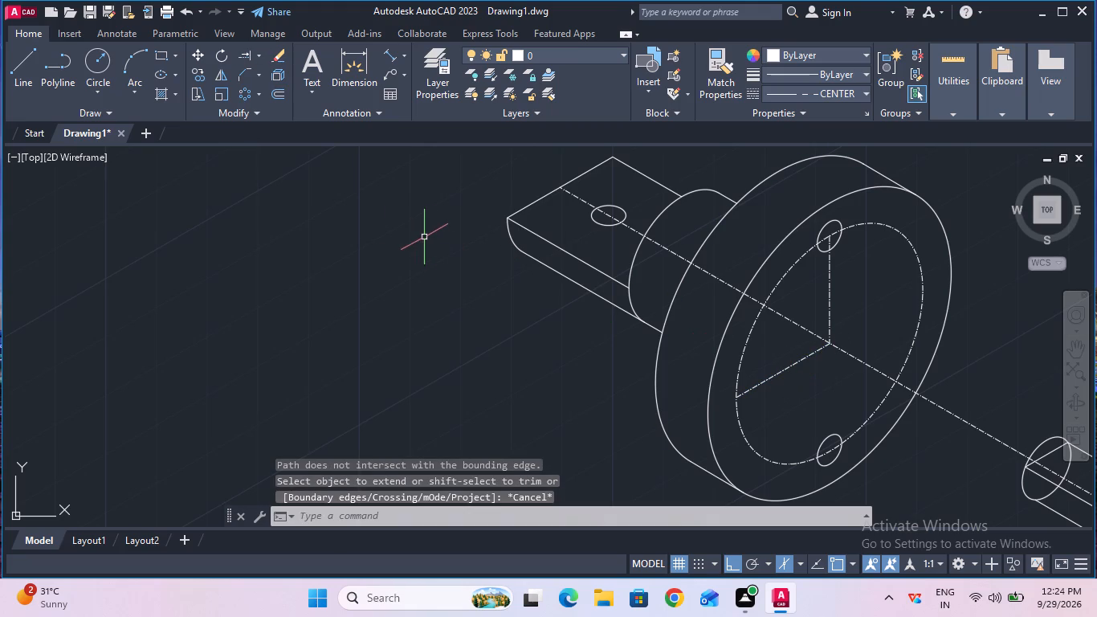
Draw a 23 mm center line from the collar front face's center at 30° to the opposite side of the center-line circle.
left_click(27, 83)
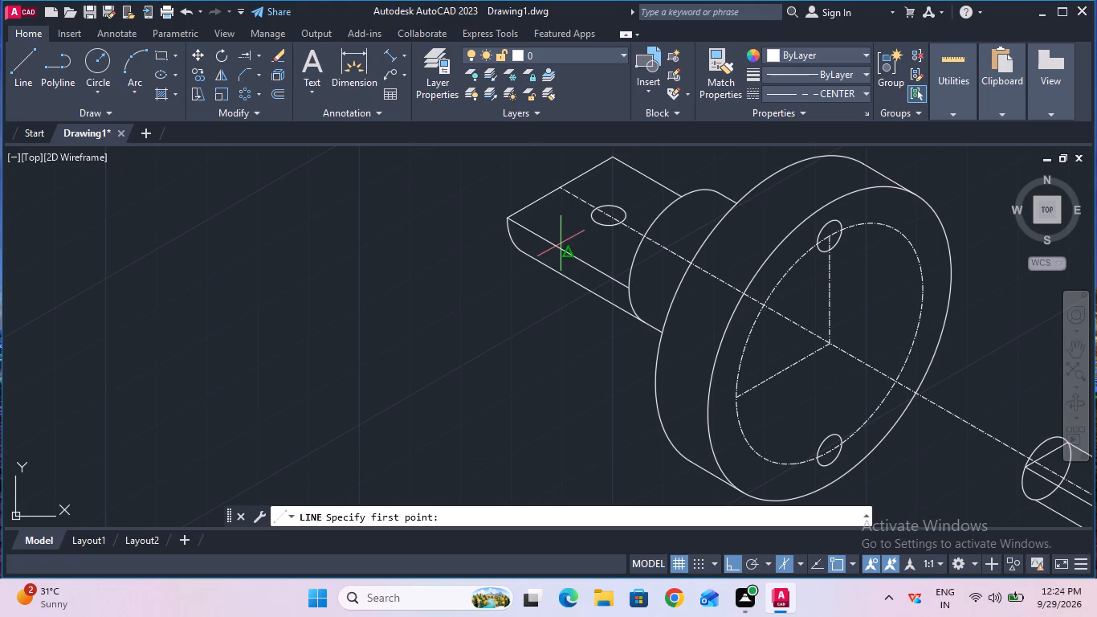
left_click(834, 345)
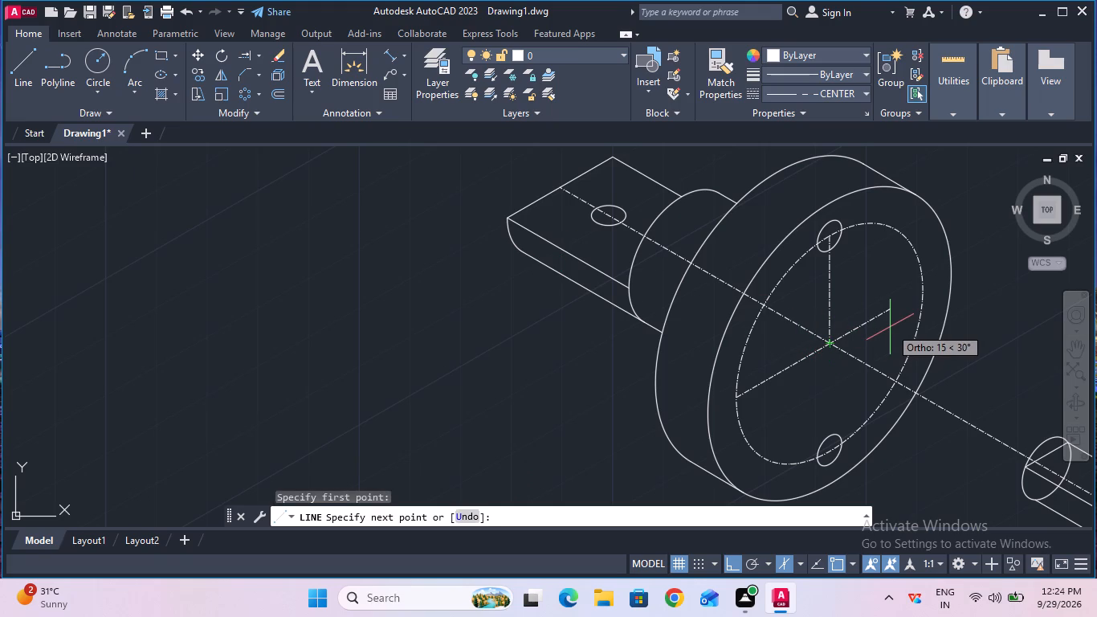
type("23")
key("Return")
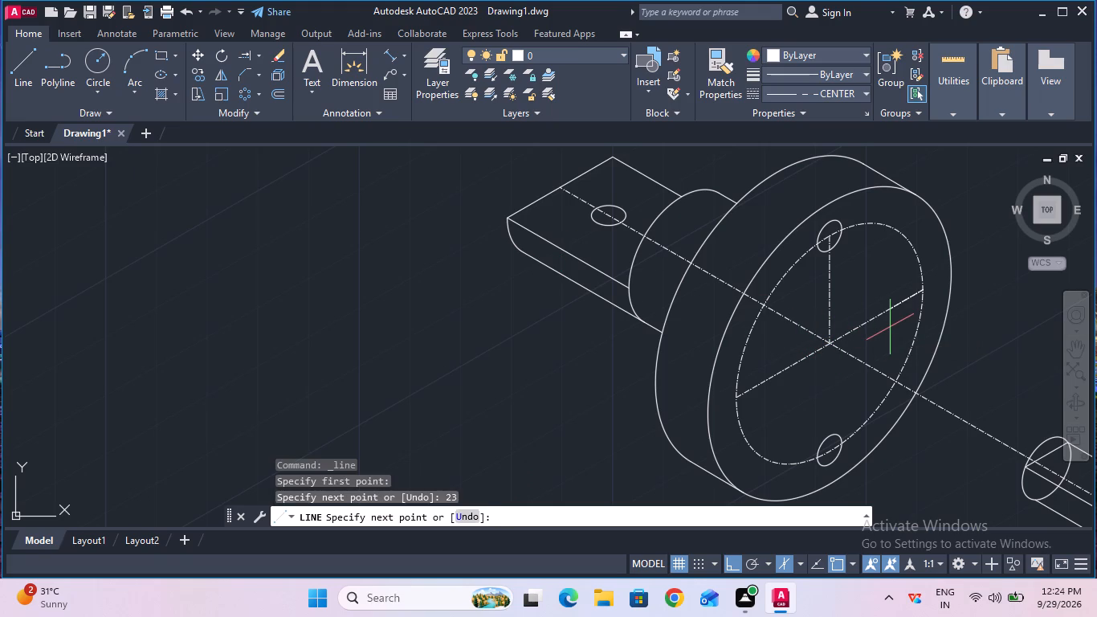
key("Escape")
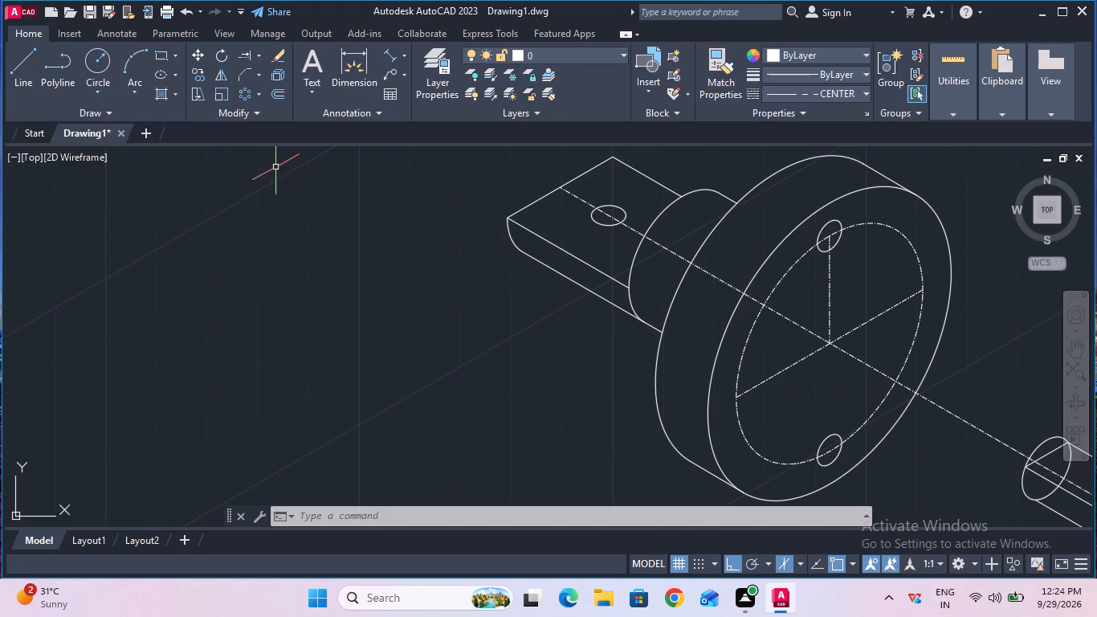
Draw a 3 mm radius isocircle in ByBlock linetype, centered on the outer end of the 210° center line.
type("ell")
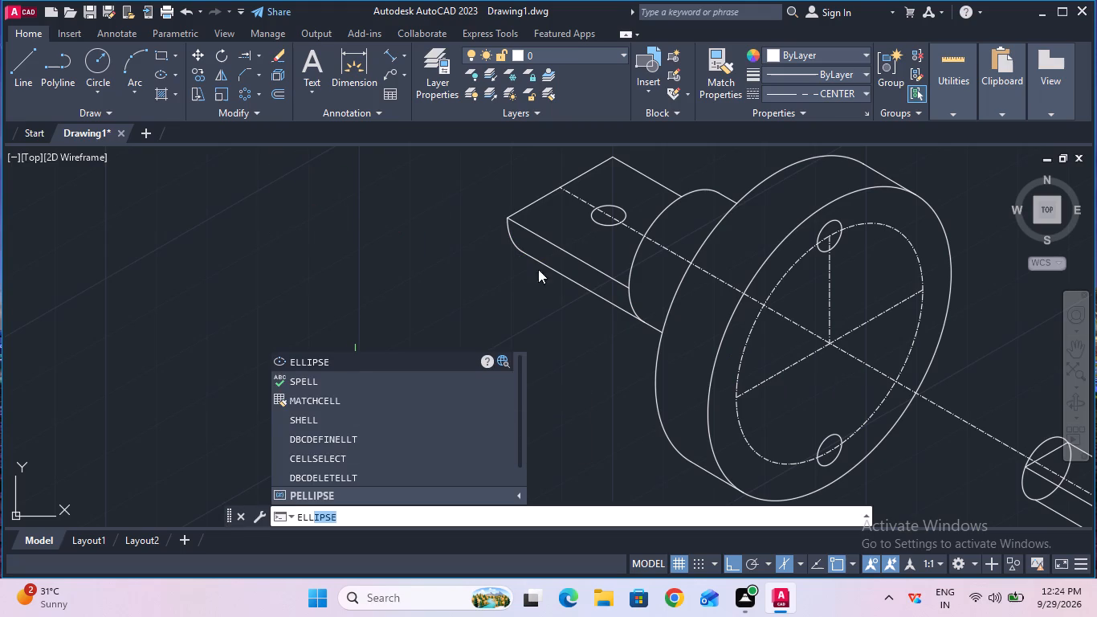
left_click(808, 96)
left_click(808, 96)
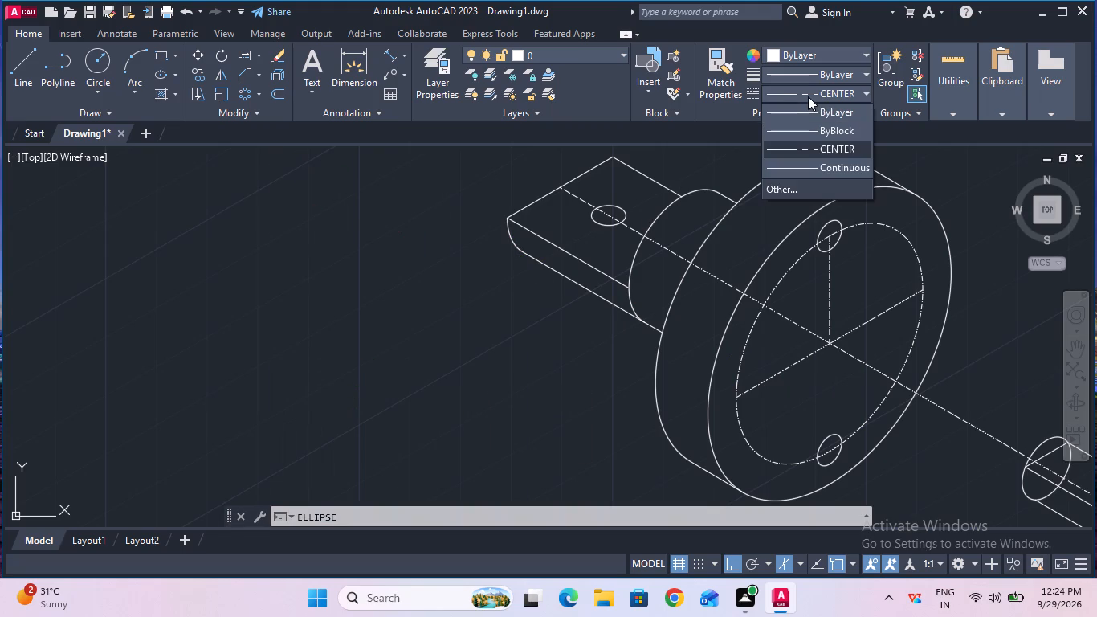
left_click(805, 130)
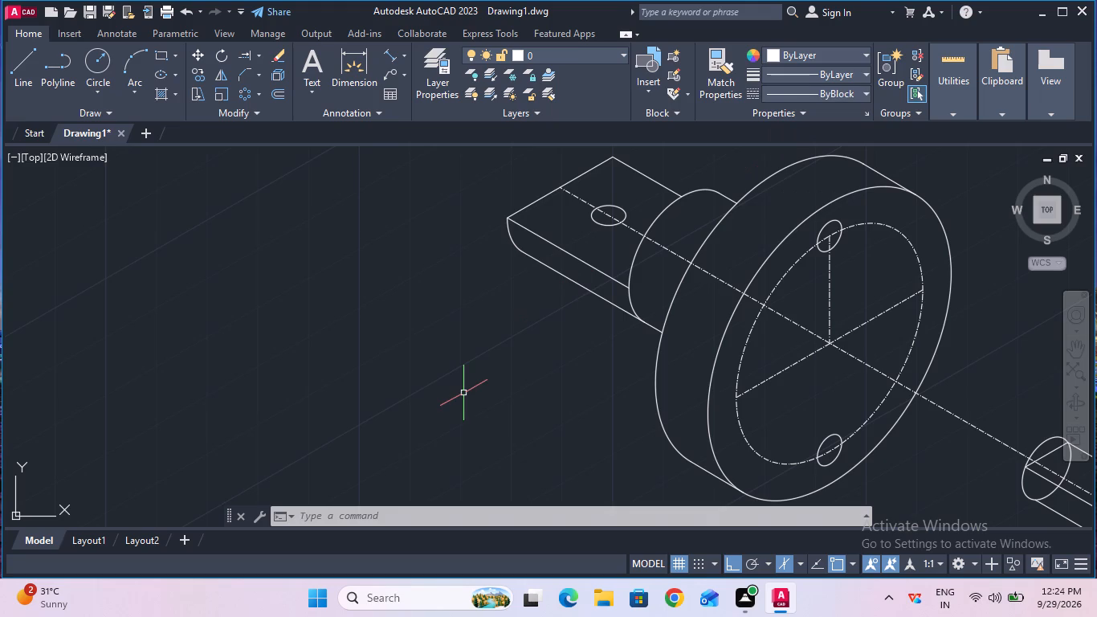
type("ell")
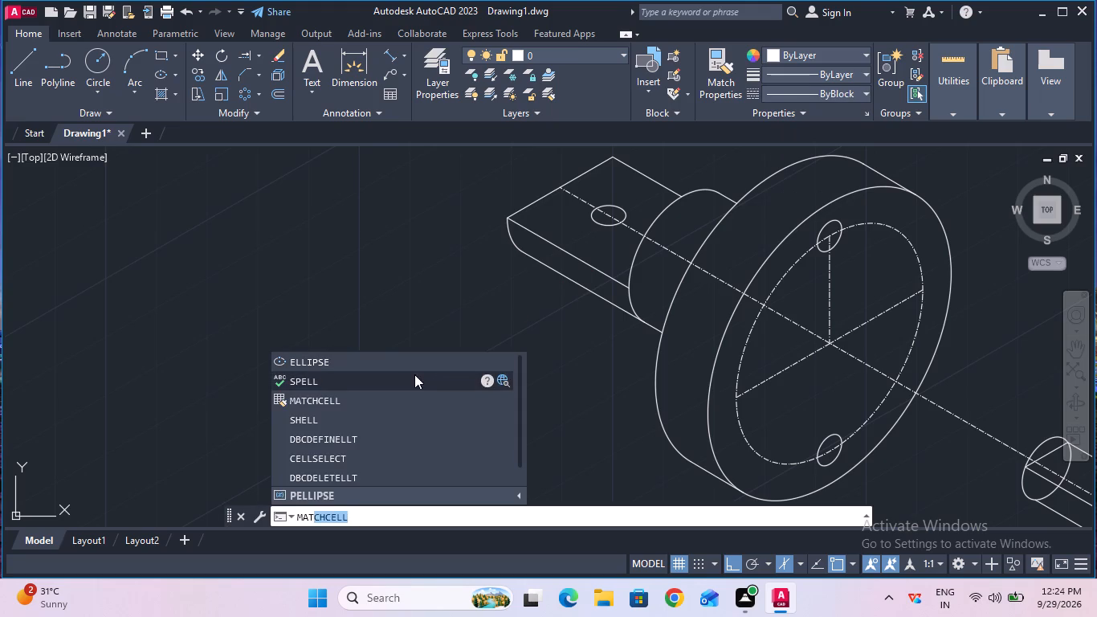
left_click(411, 366)
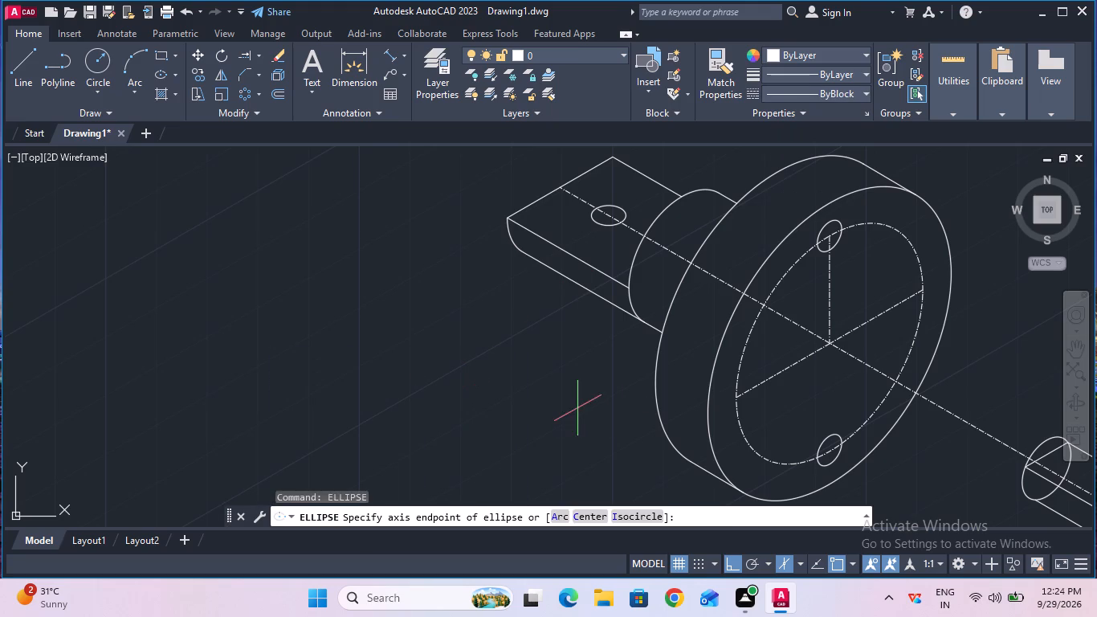
left_click(639, 515)
left_click(733, 398)
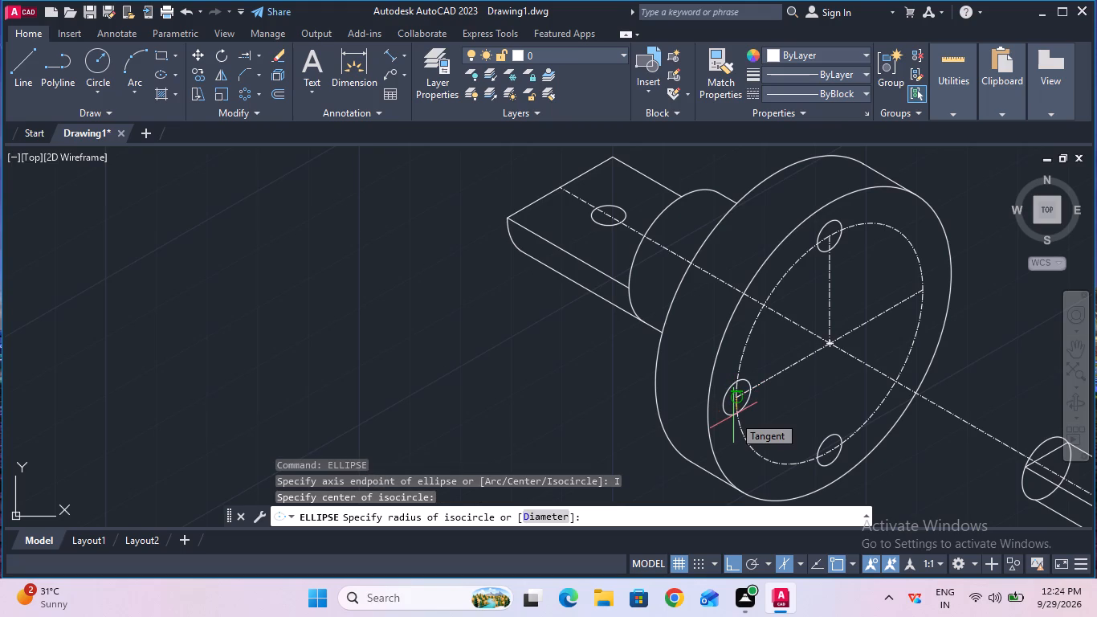
key("3")
key("Return")
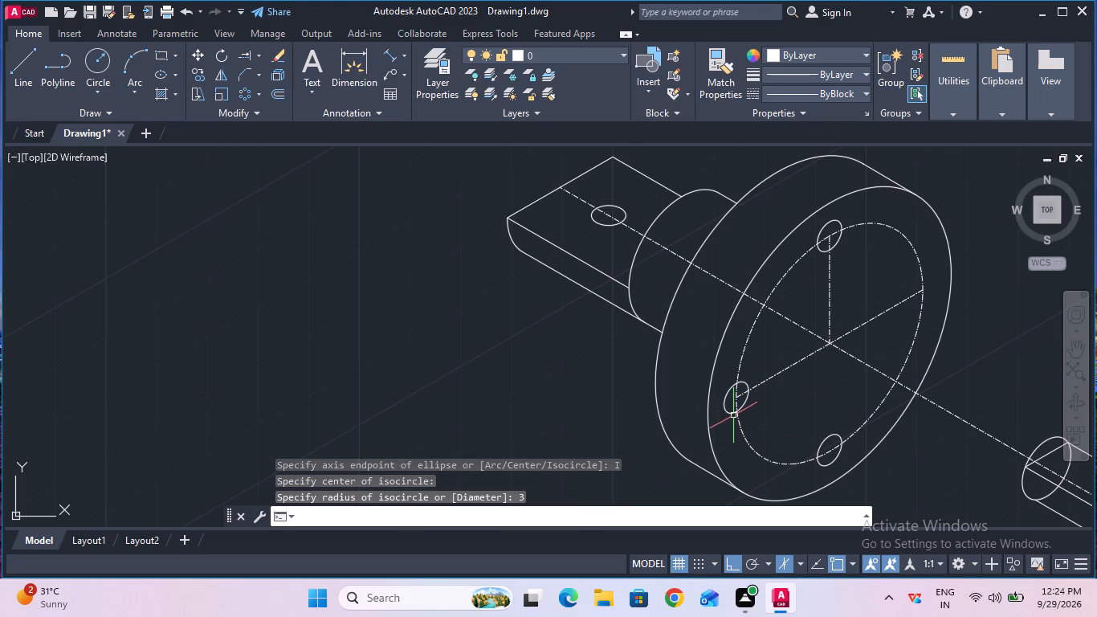
Start the Copy command to duplicate drawing objects.
left_click(201, 76)
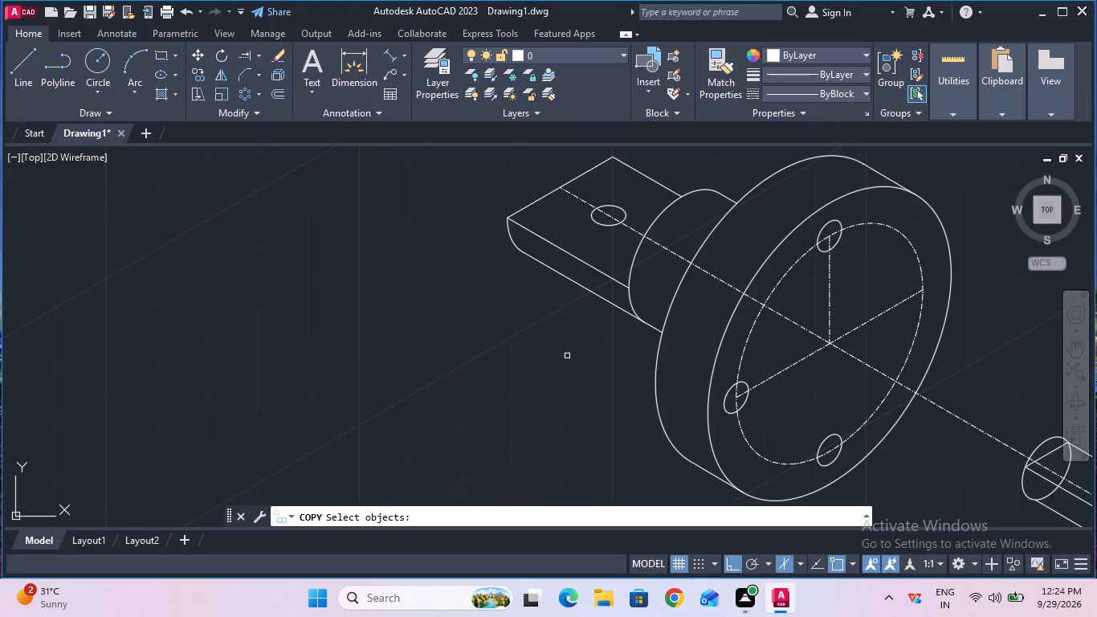
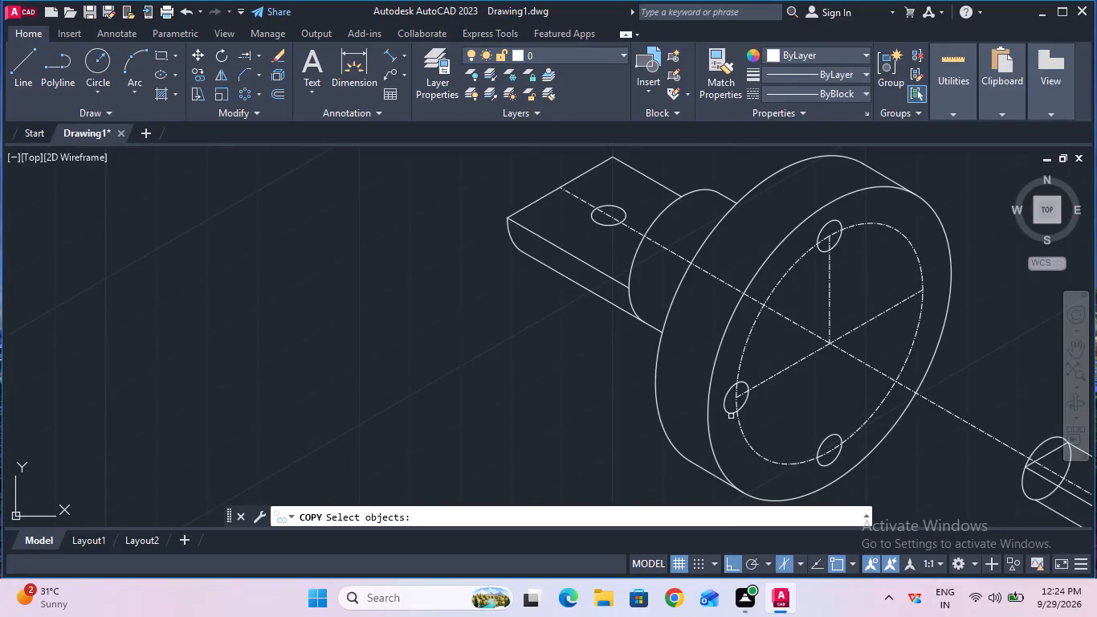
Copy the 3 mm radius isocircle from the 210° center line's outer end to the 30° center line's outer end.
left_click(731, 412)
key("Return")
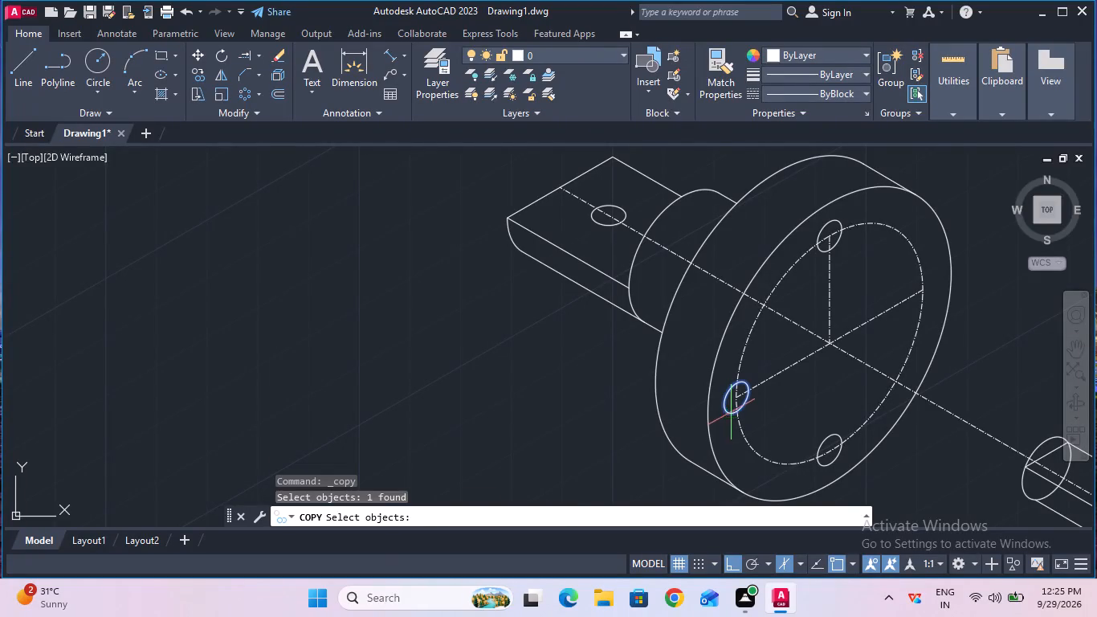
left_click(736, 400)
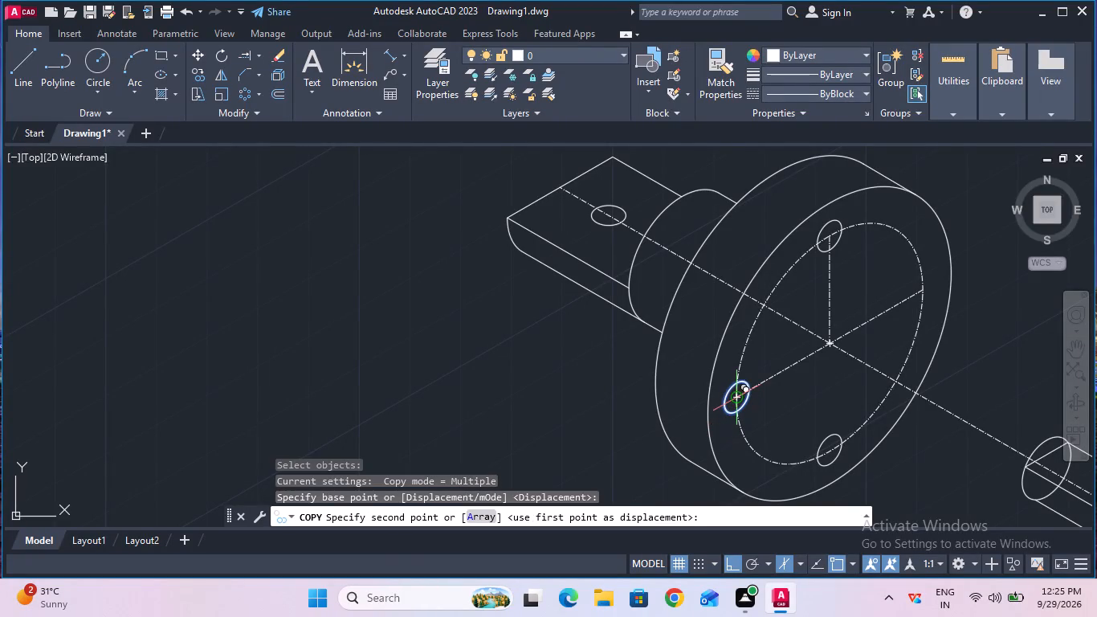
left_click(920, 296)
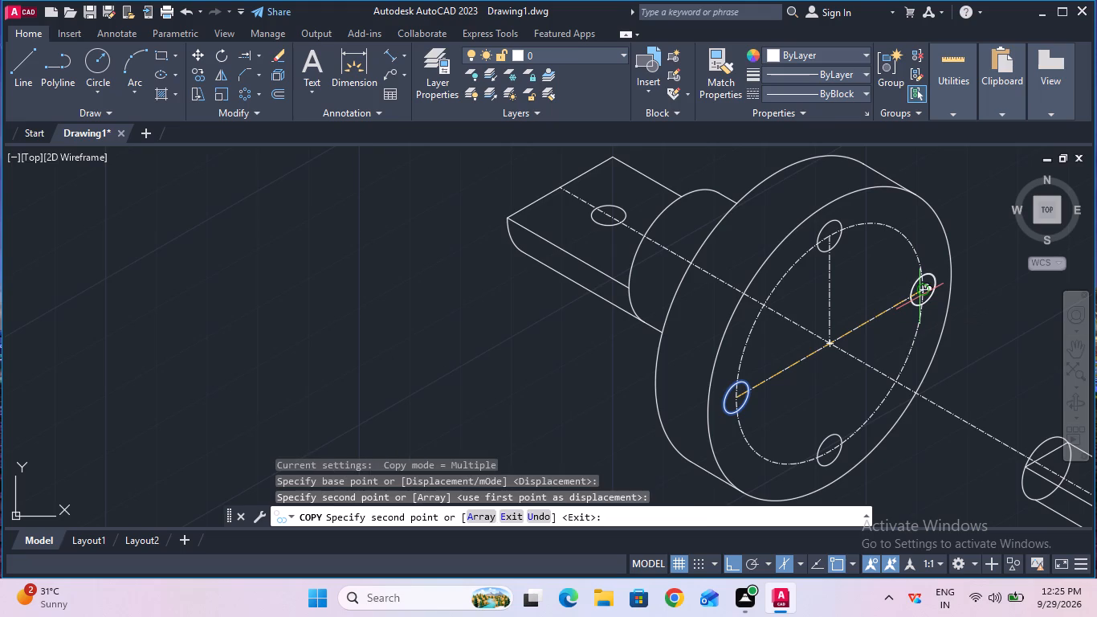
key("Escape")
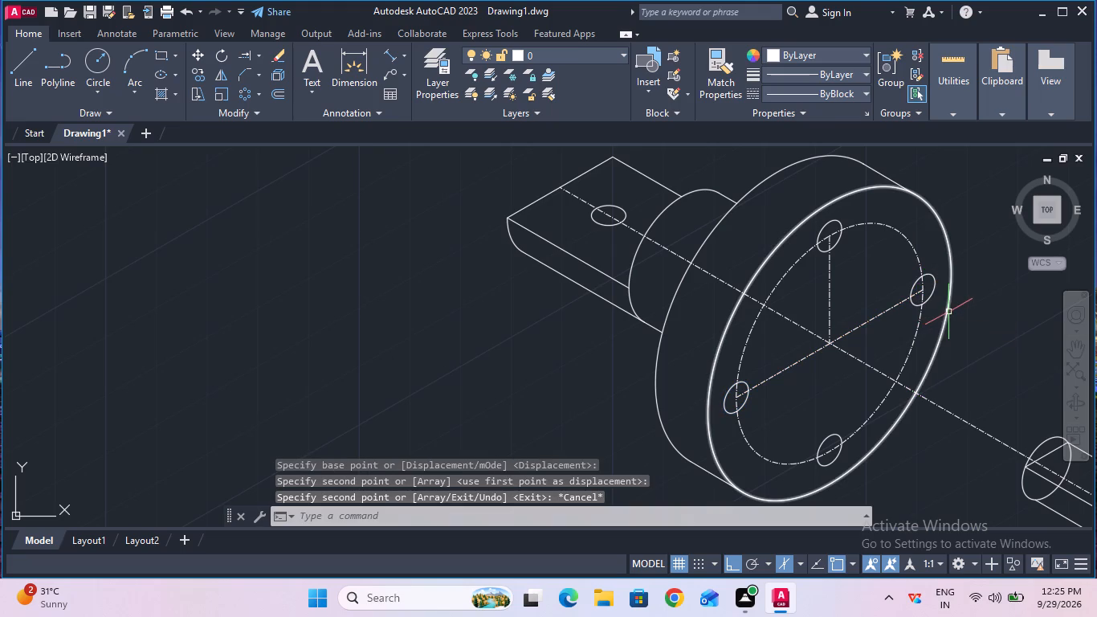
Measure the distance between the centers of the two opposite holes on the 30° center line with a temporary aligned dimension.
left_click(395, 58)
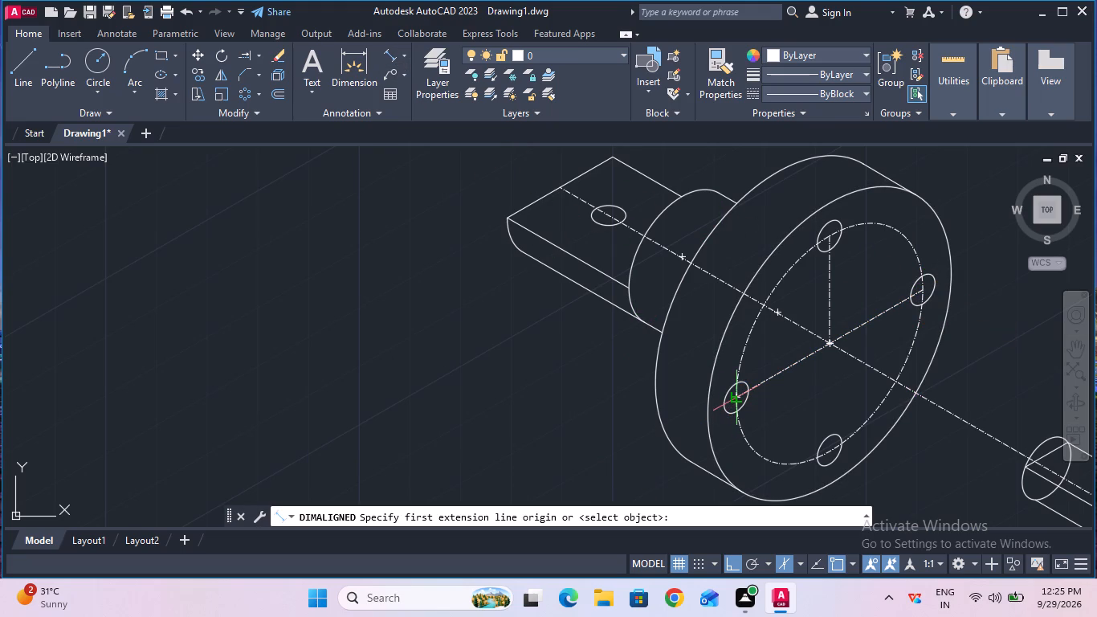
left_click(735, 400)
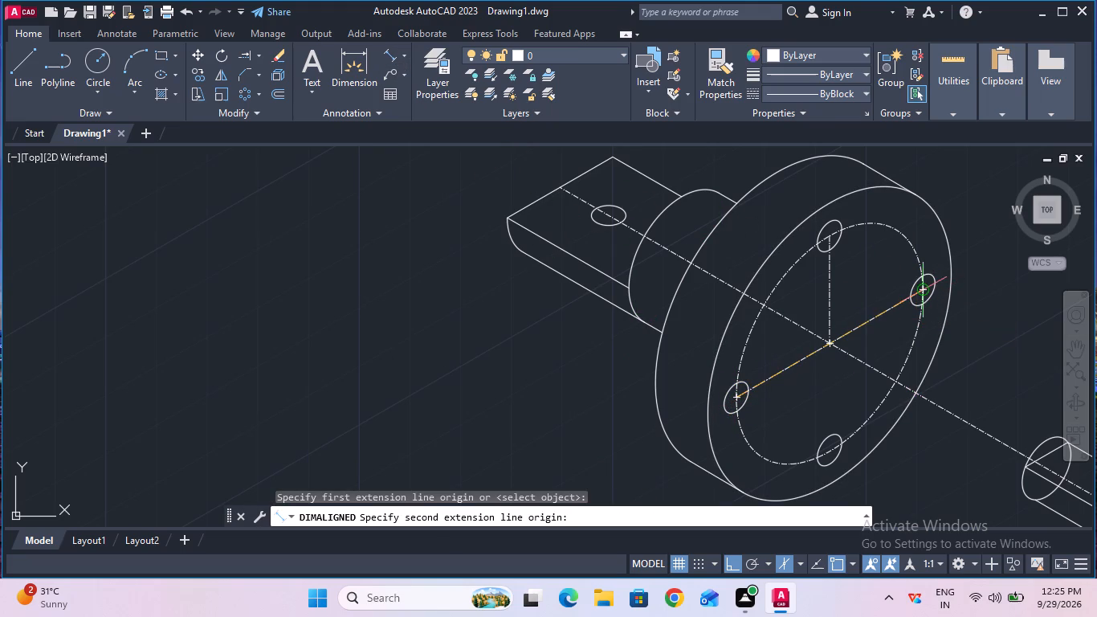
left_click(922, 293)
key("Escape")
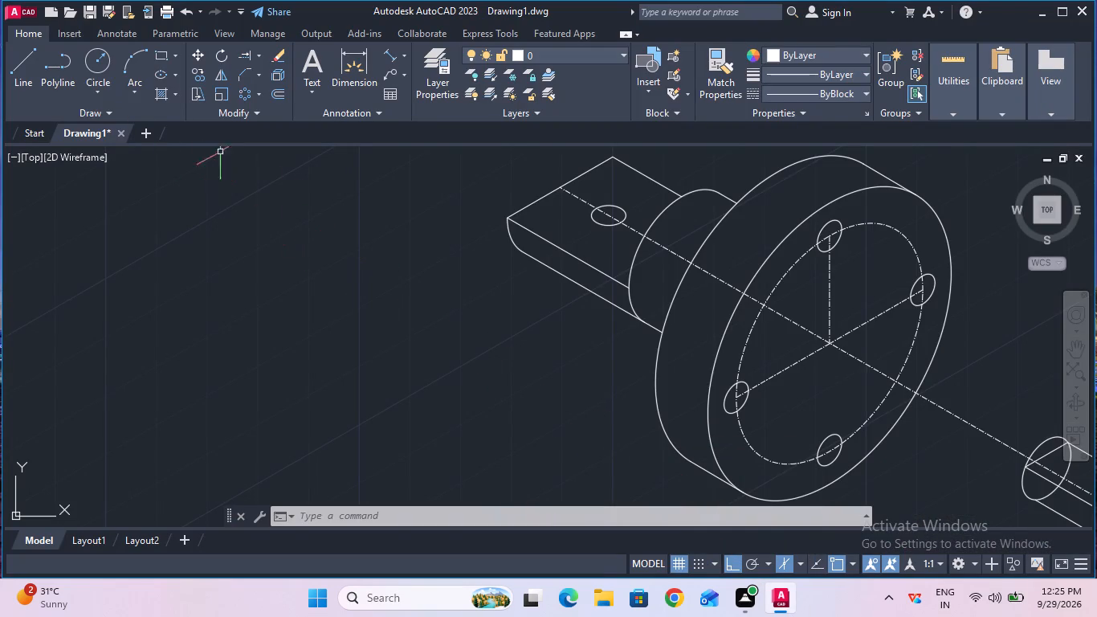
Draw a 13 mm radius isocircle centered on the collar's front face.
type("elll")
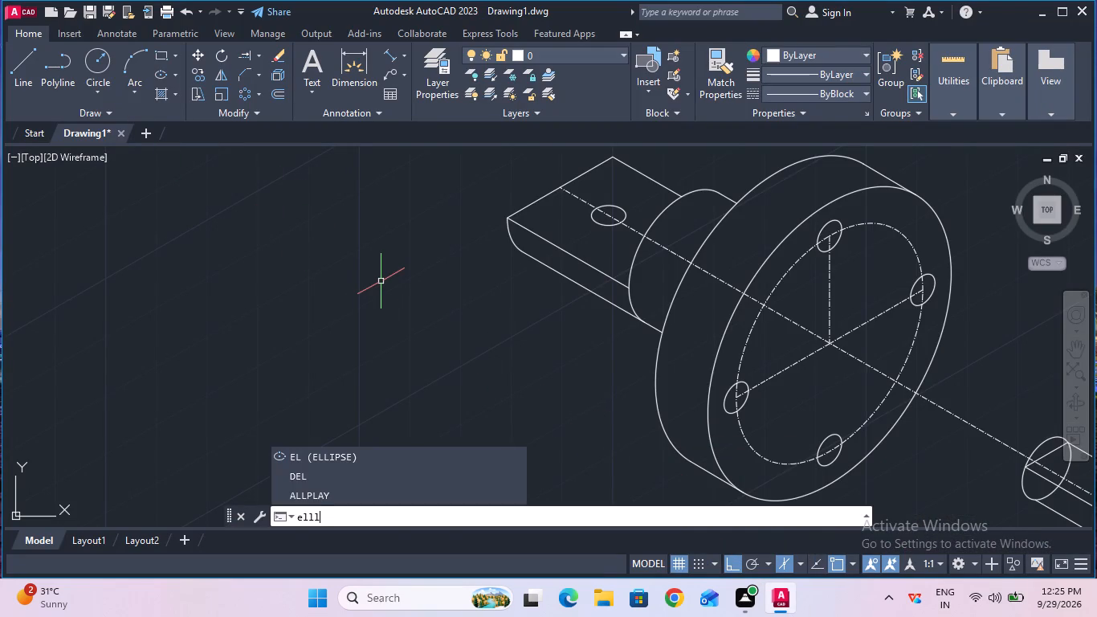
key("BackSpace")
left_click(343, 360)
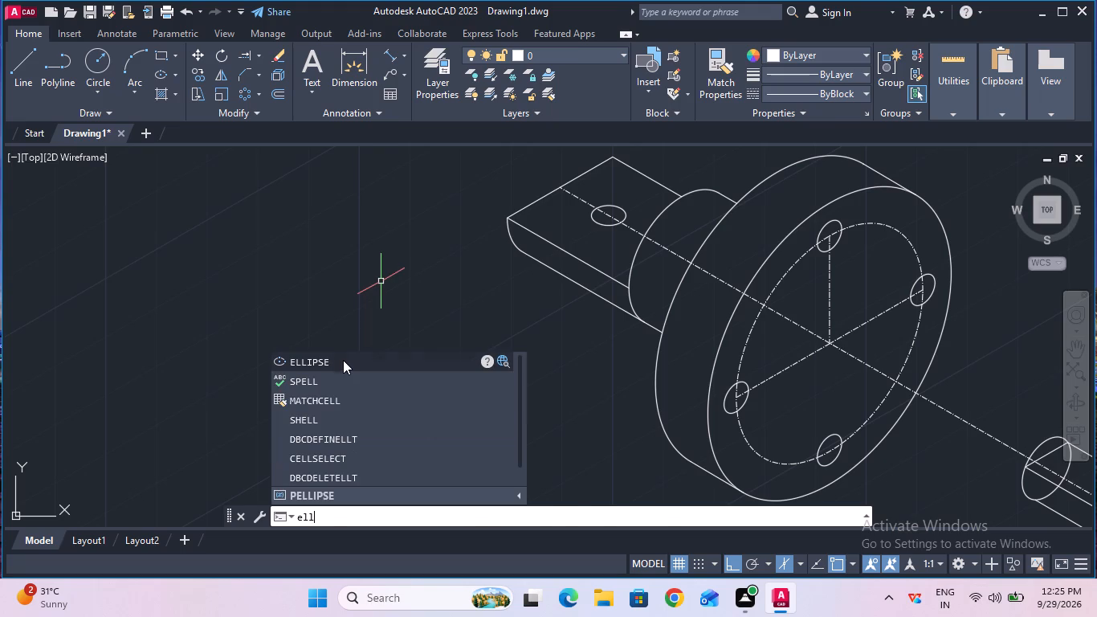
left_click(622, 512)
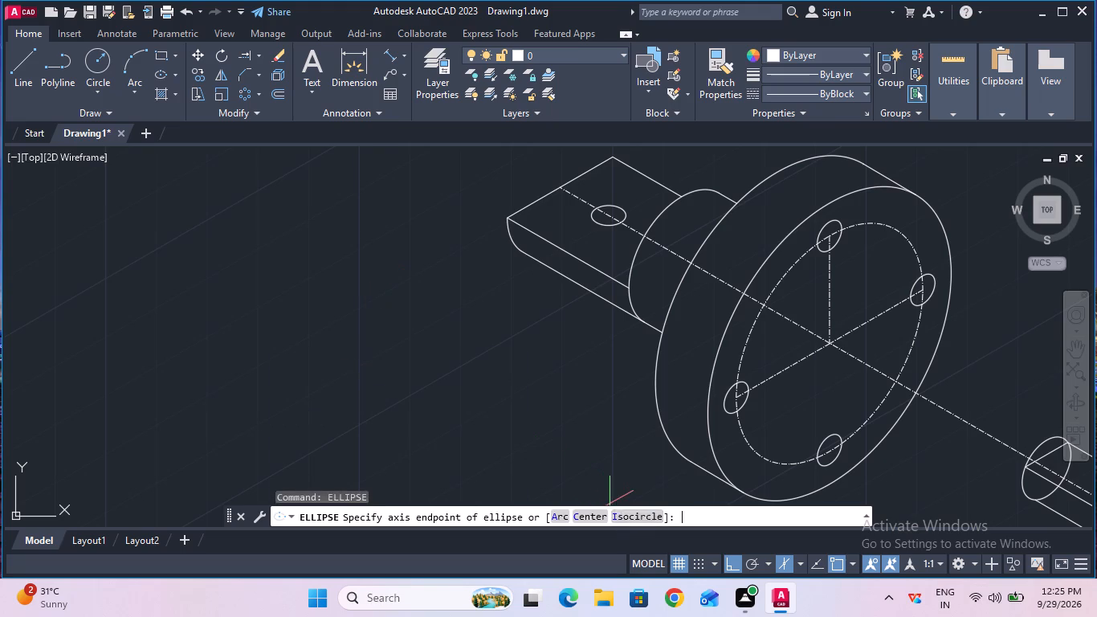
left_click(830, 339)
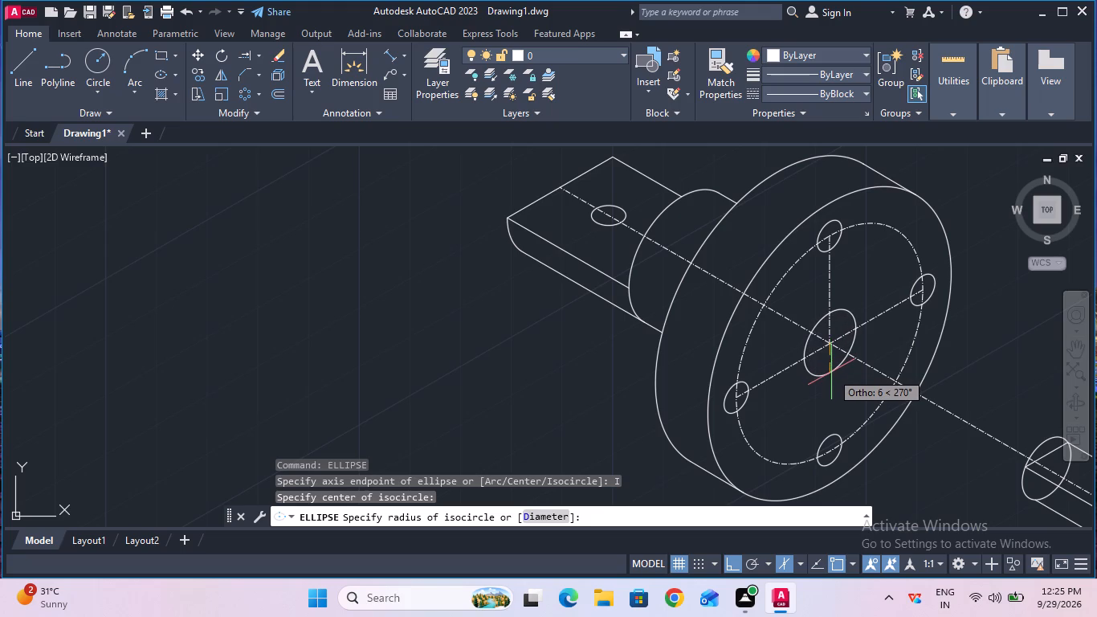
type("13")
key("Return")
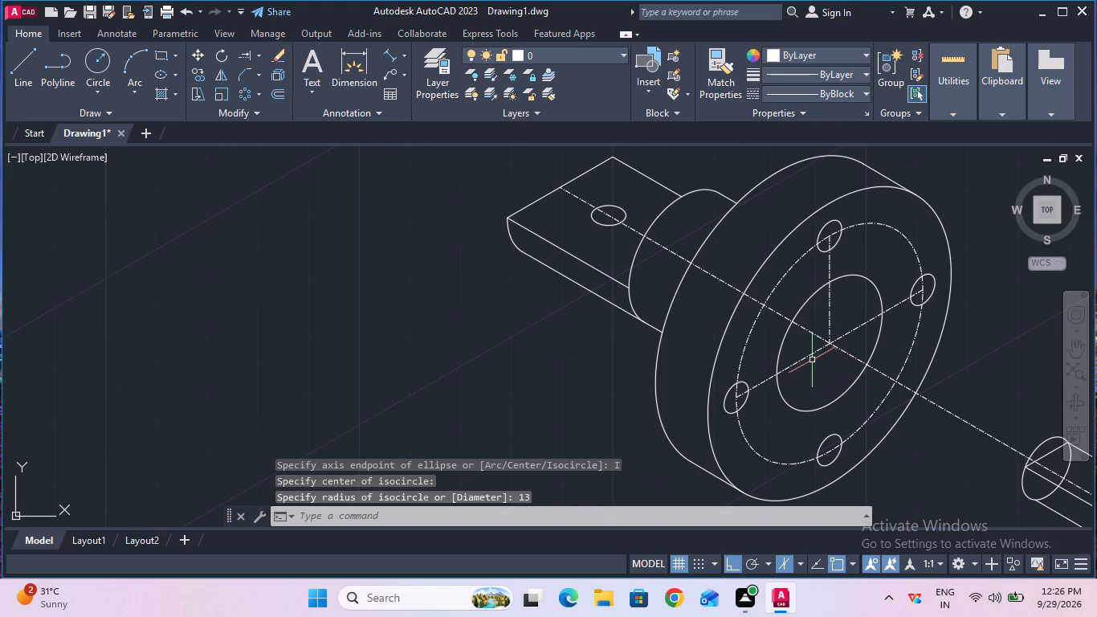
Copy the 13 mm radius isocircle 9 mm forward along the shaft axis toward the slotted body, using the left isoplane.
scroll(807, 351, "down", 2, "ctrl")
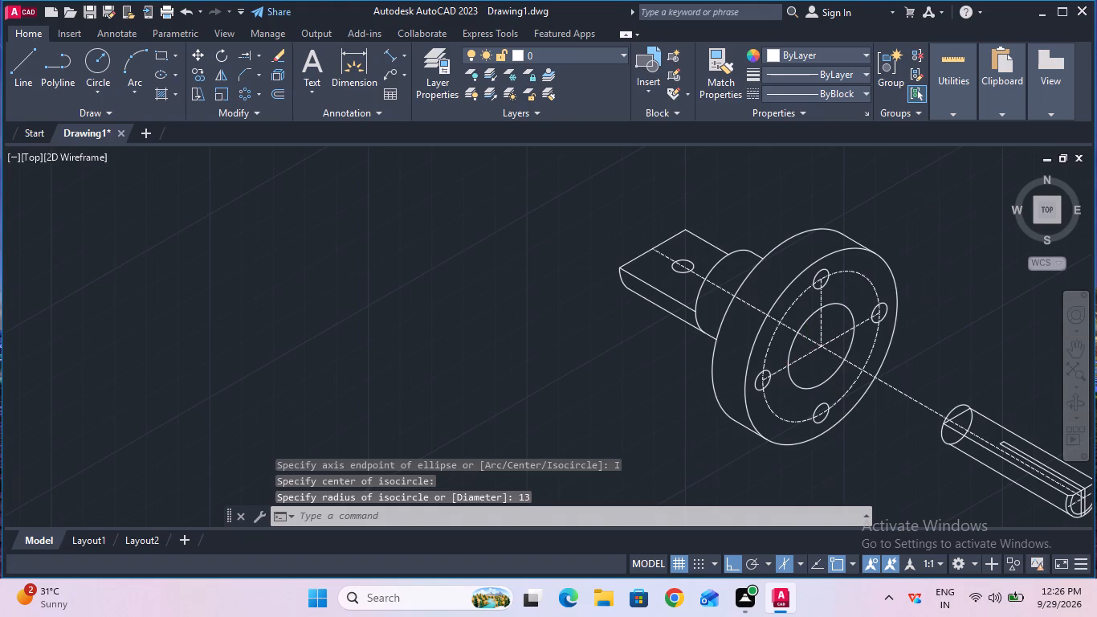
scroll(807, 351, "up", 1, "ctrl")
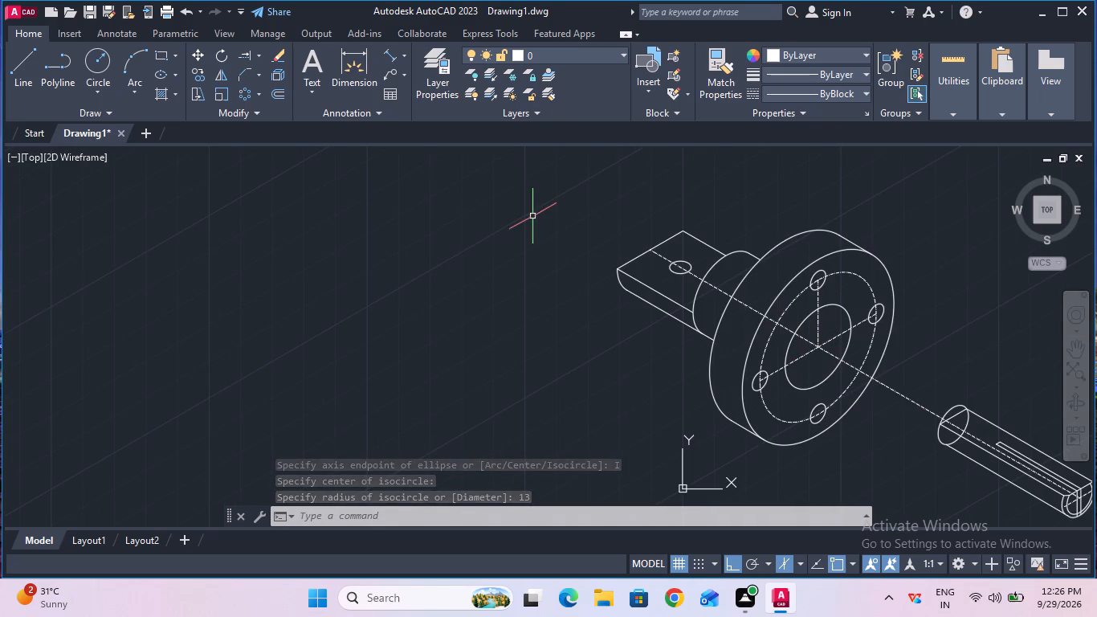
left_click(198, 74)
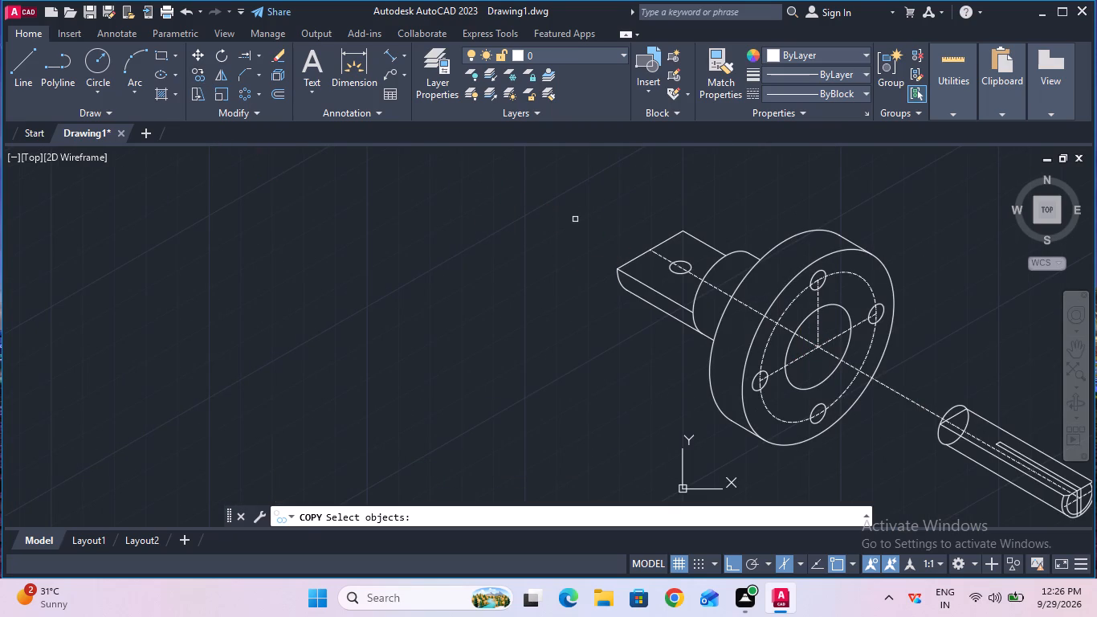
left_click(806, 321)
key("Return")
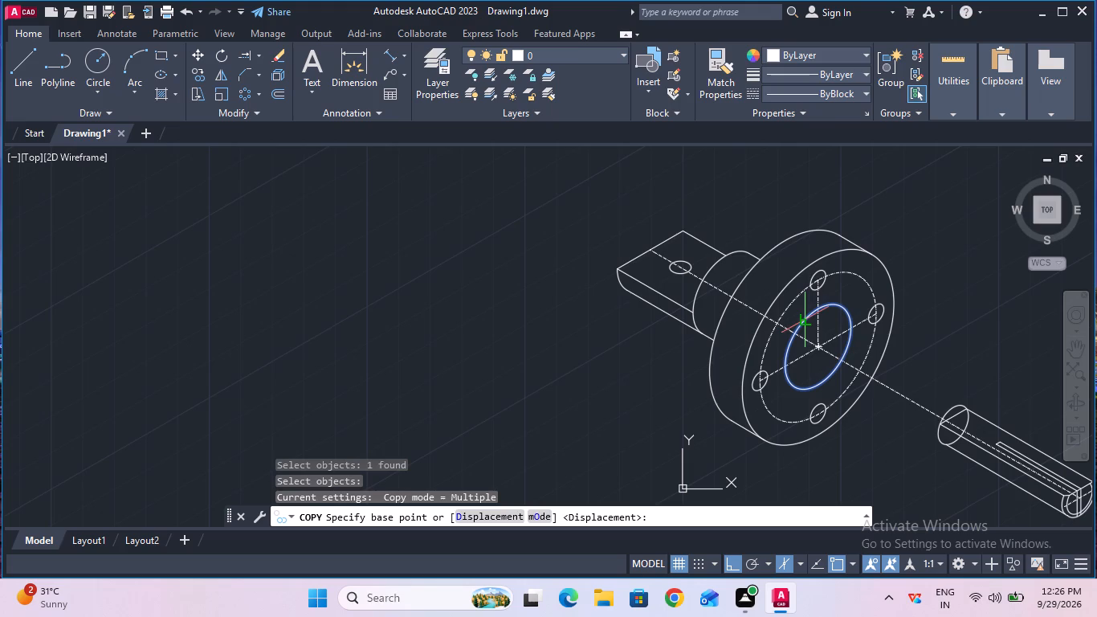
left_click(806, 321)
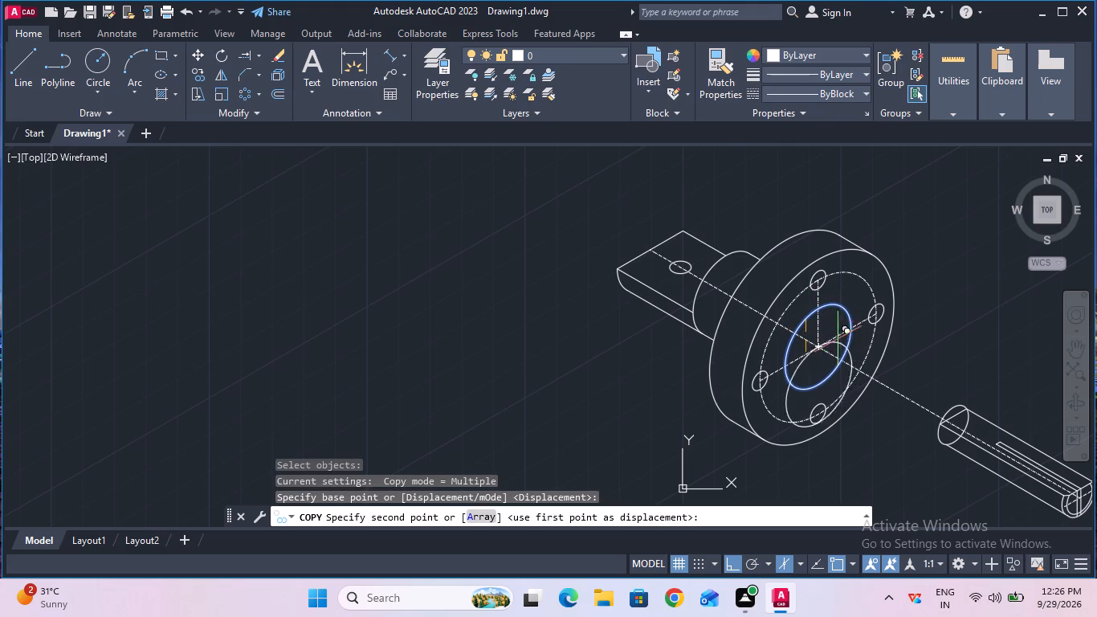
key("F5")
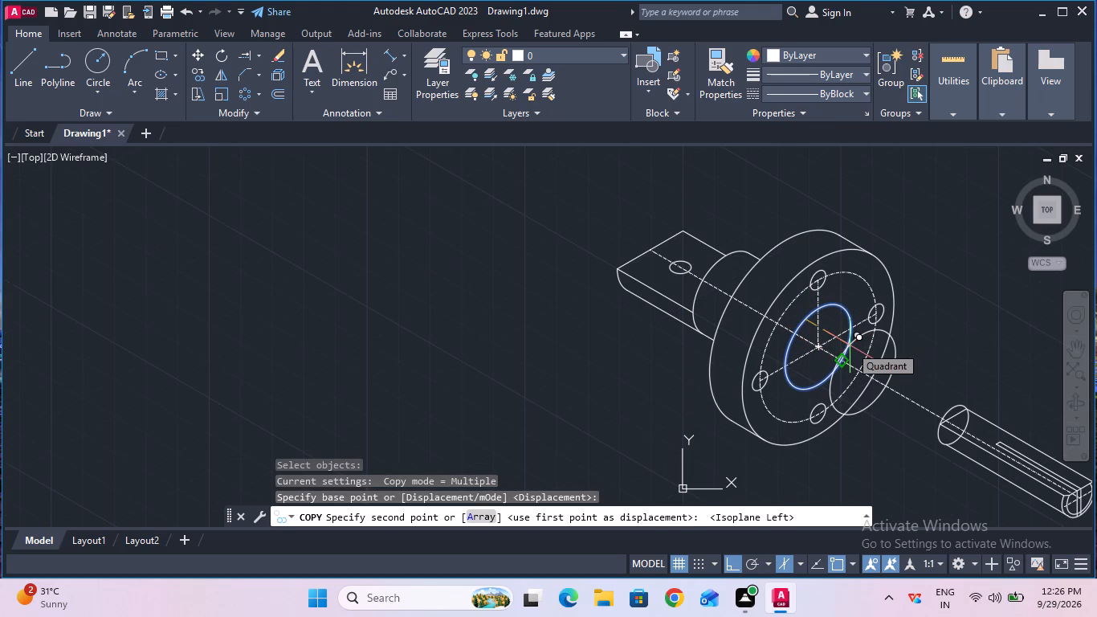
key("9")
key("Return")
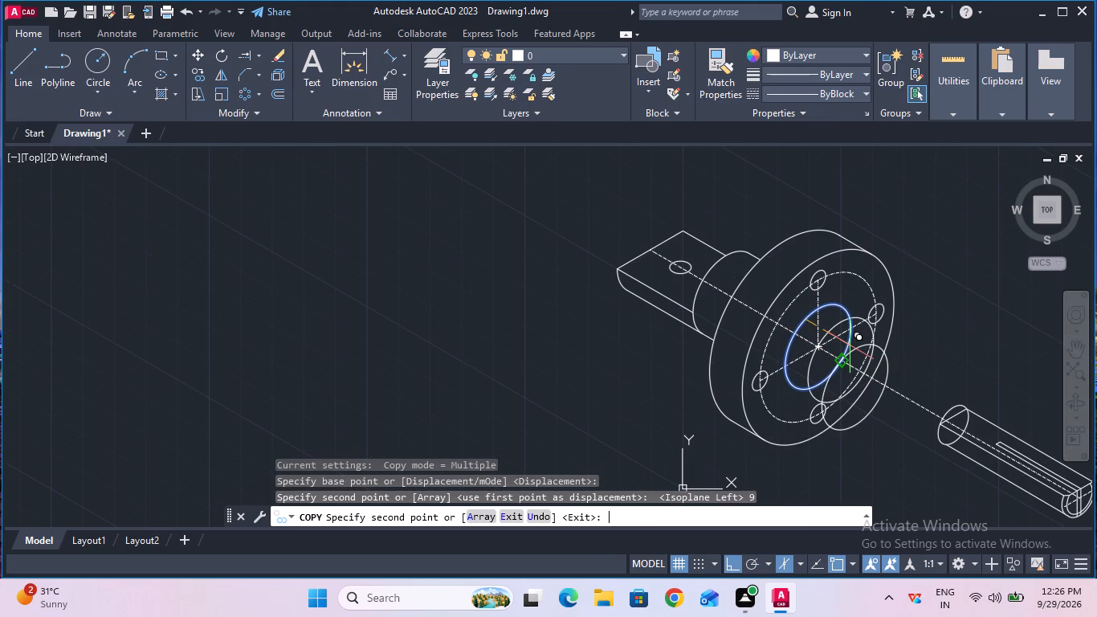
key("Escape")
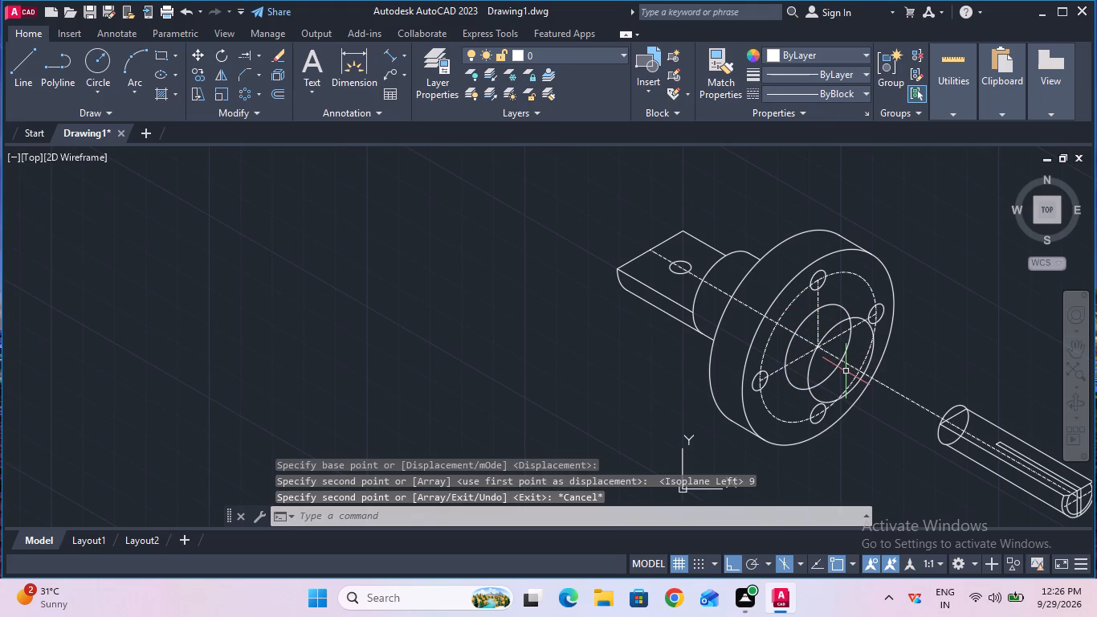
Draw two lines parallel to the shaft axis joining the lower and upper outer edges of the two 13 mm radius isocircles.
scroll(788, 381, "up", 2, "ctrl")
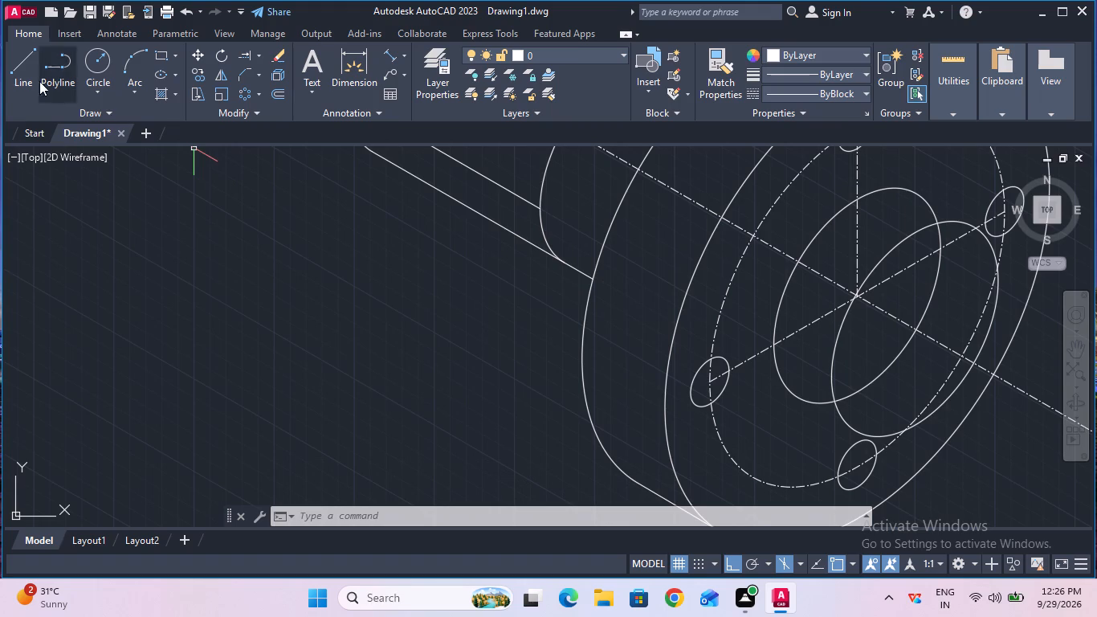
left_click(18, 72)
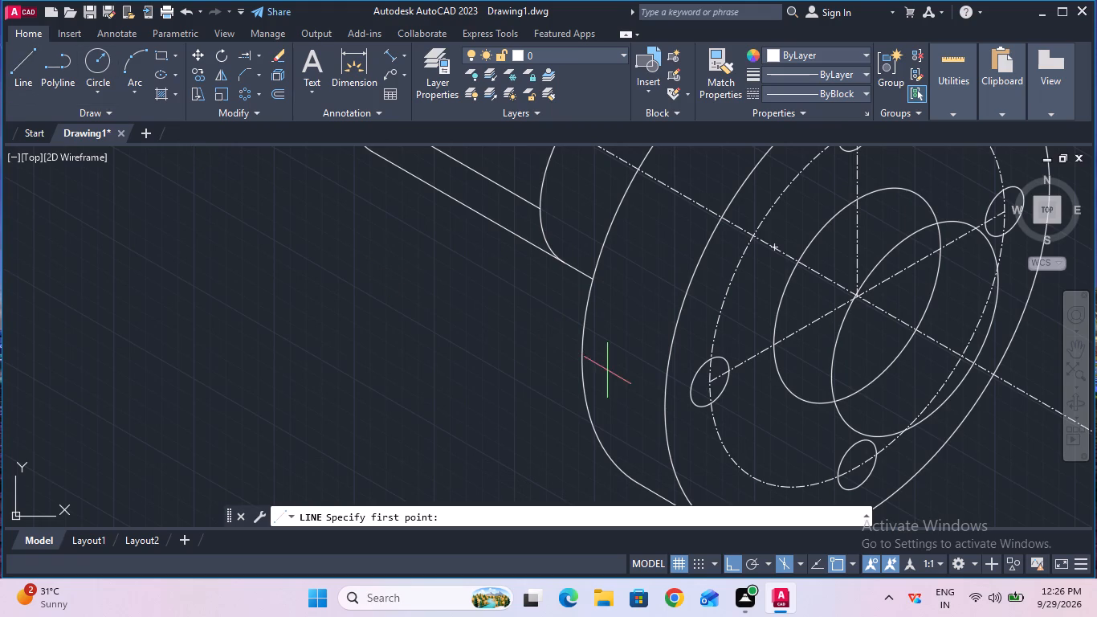
left_click(854, 430)
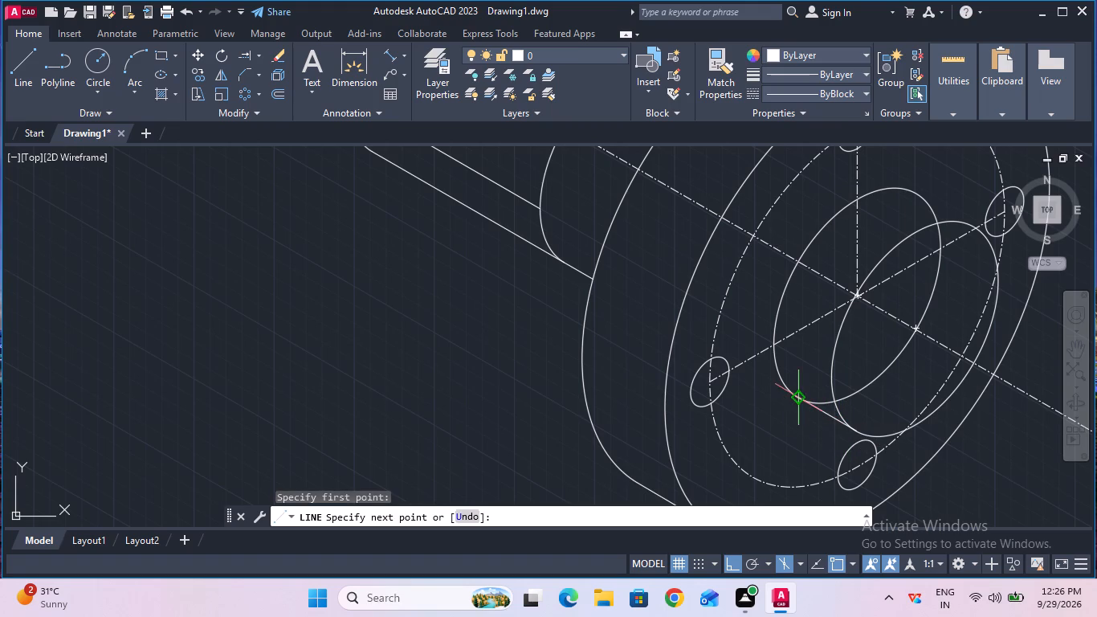
left_click(795, 399)
key("Escape")
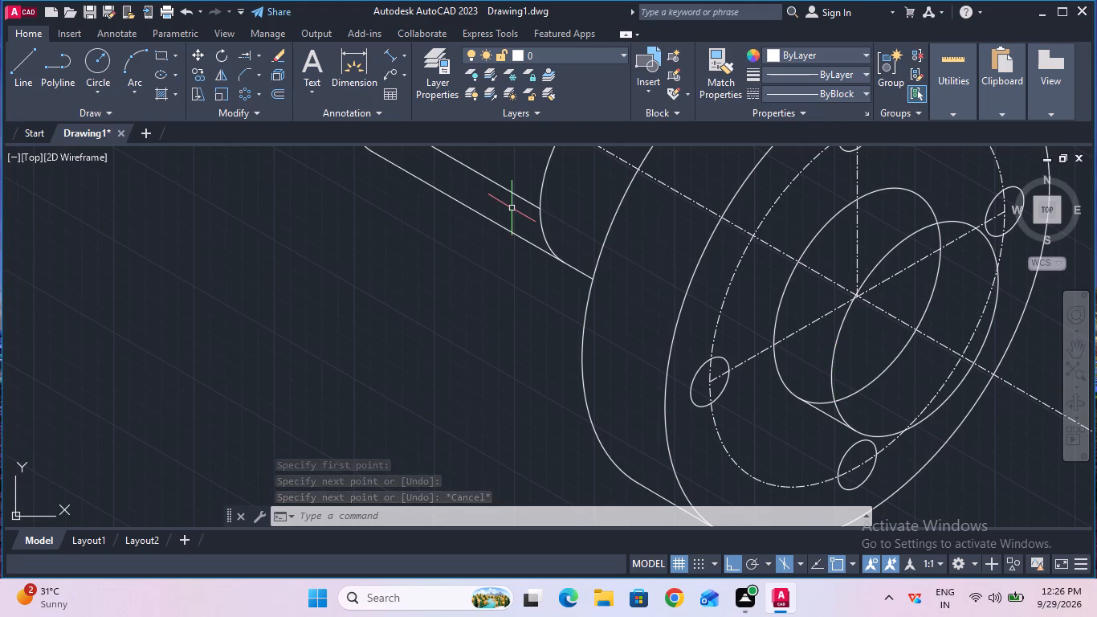
left_click(30, 72)
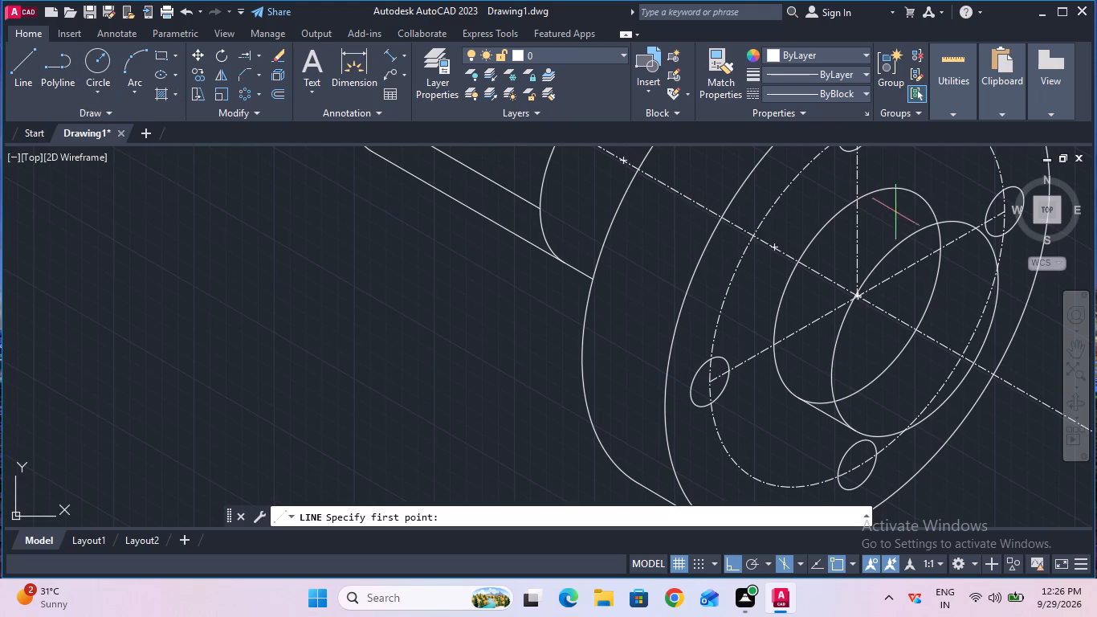
left_click(978, 230)
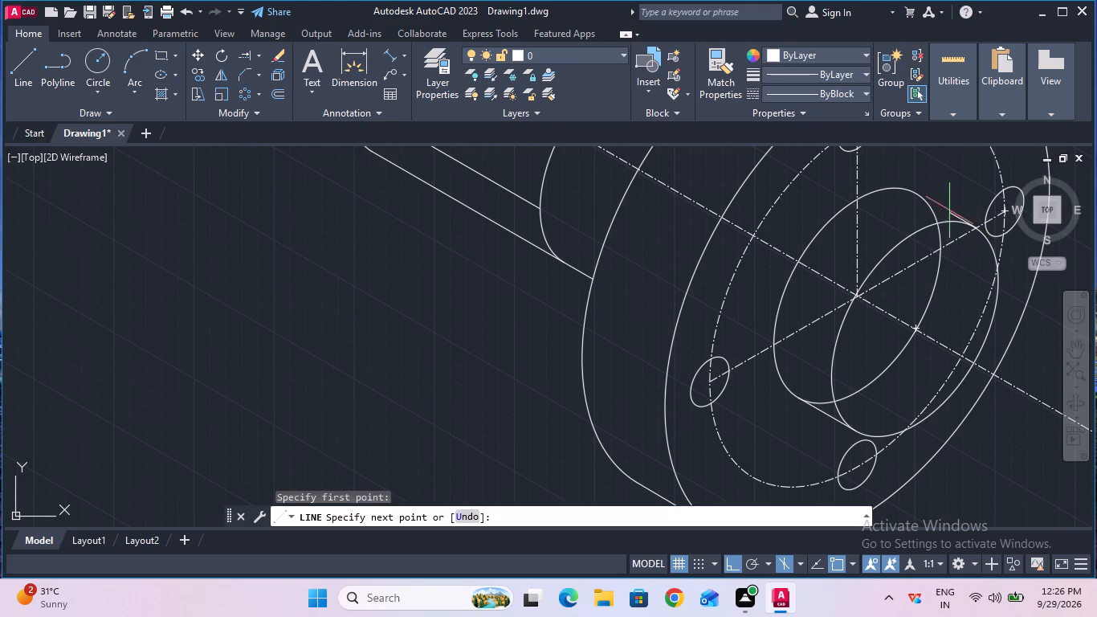
left_click(913, 192)
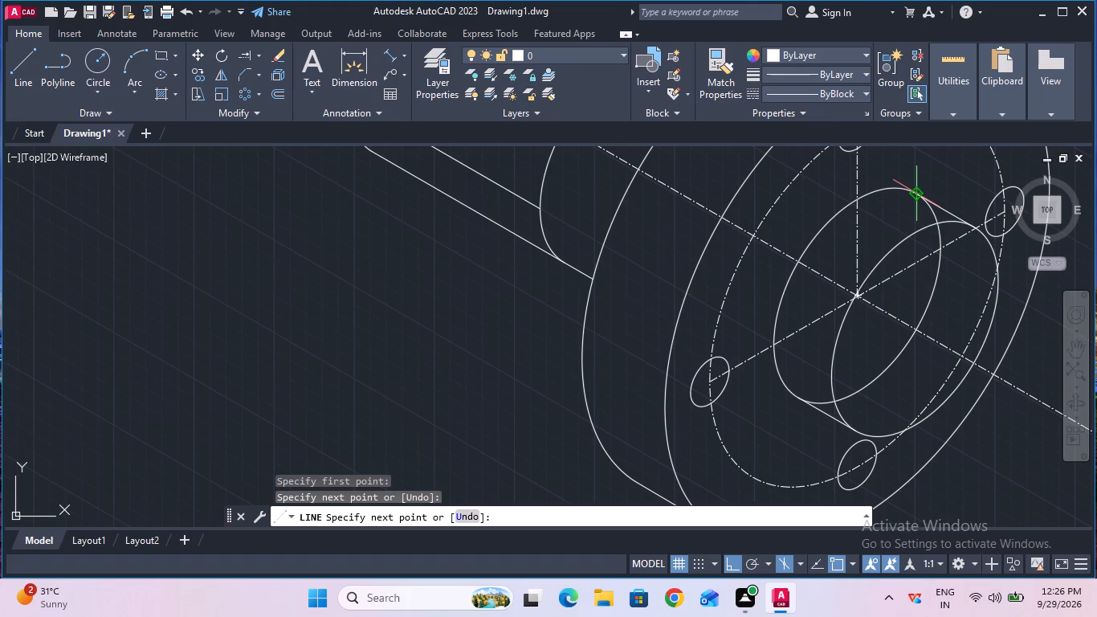
key("Escape")
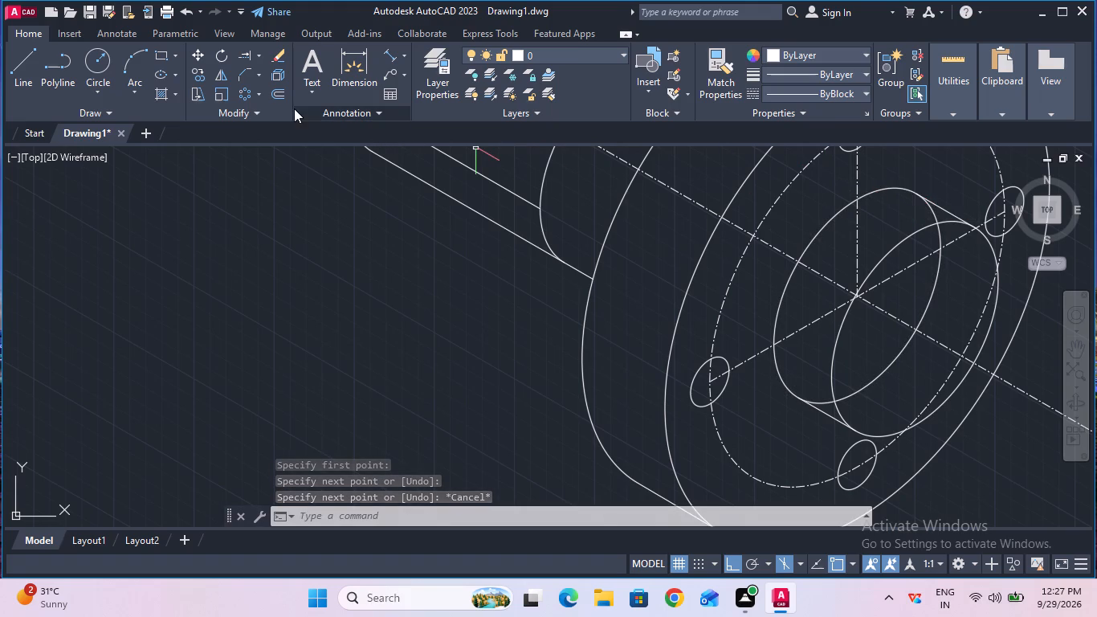
Trim away the hidden part of the rear 13 mm radius isocircle between the two connecting lines.
left_click(259, 54)
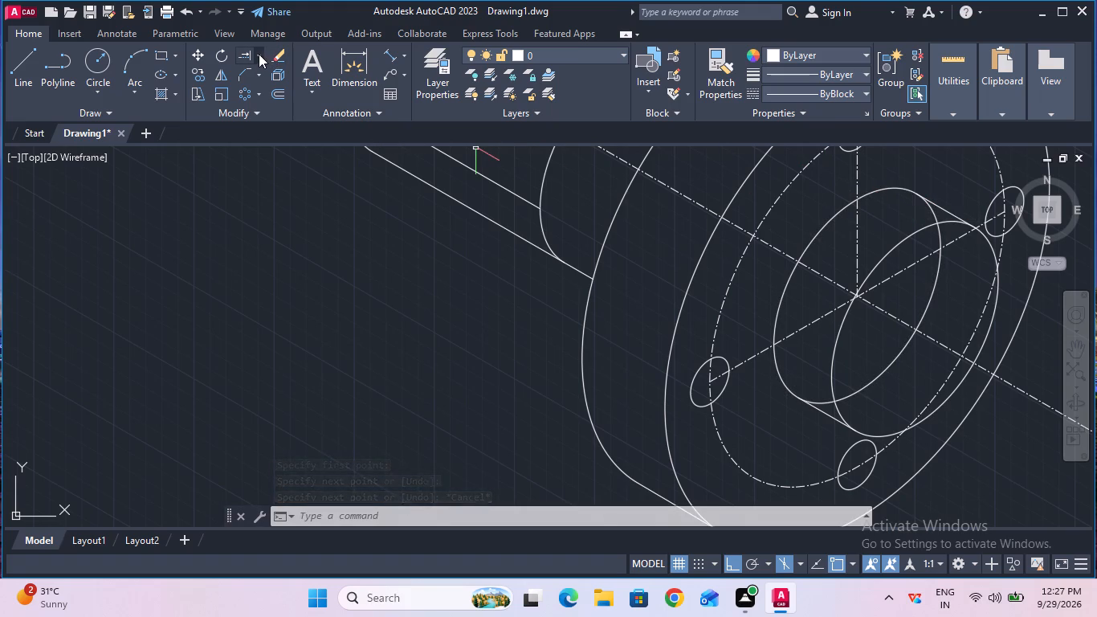
left_click(267, 80)
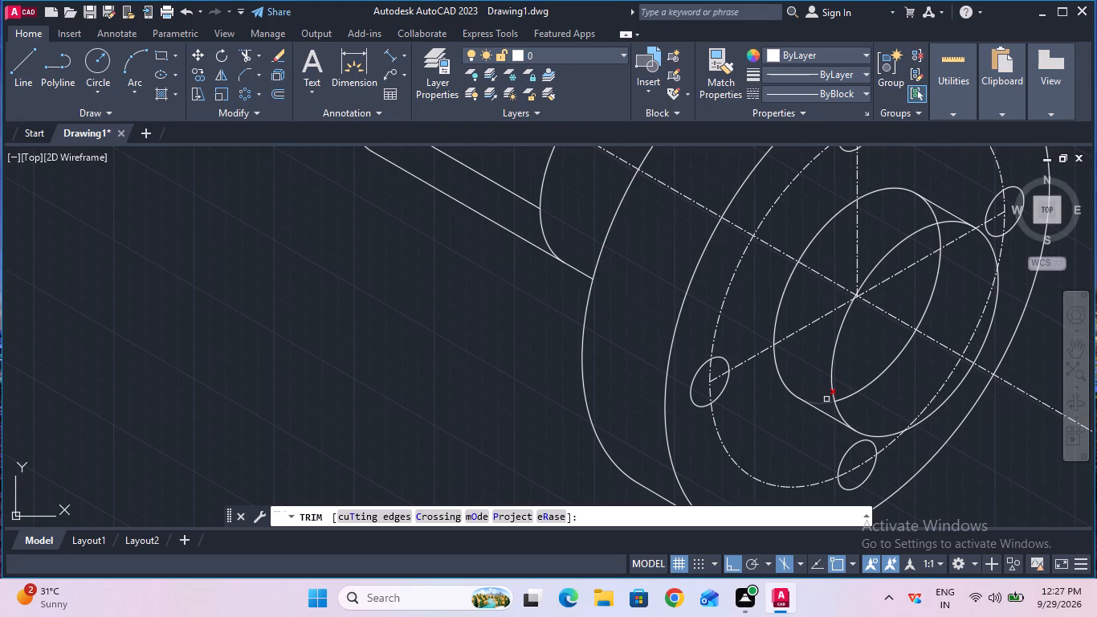
left_click(826, 404)
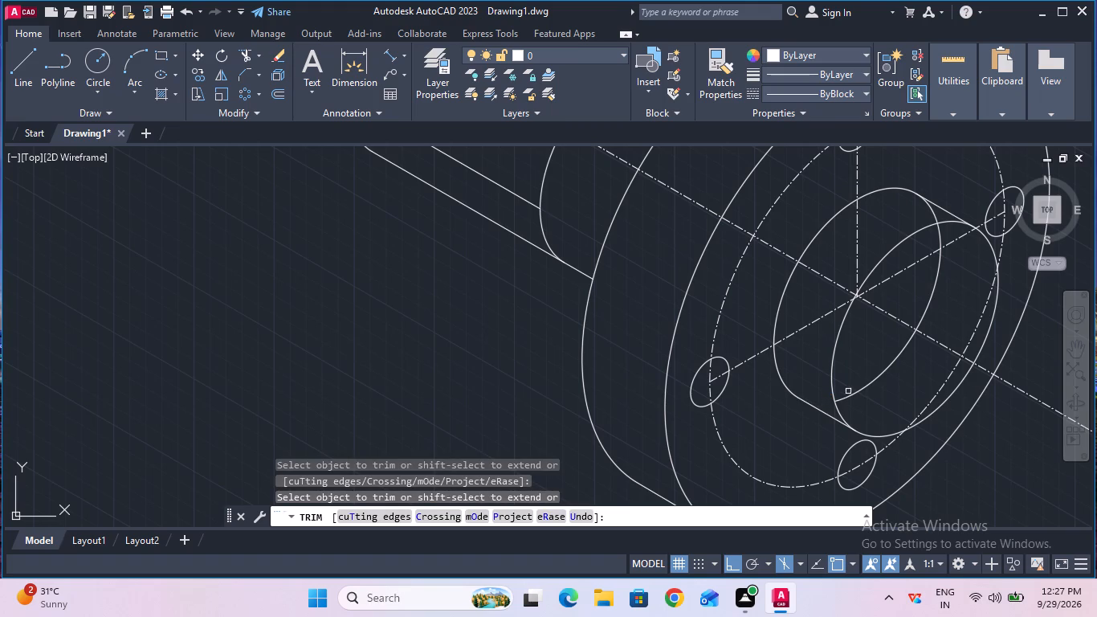
left_click(855, 392)
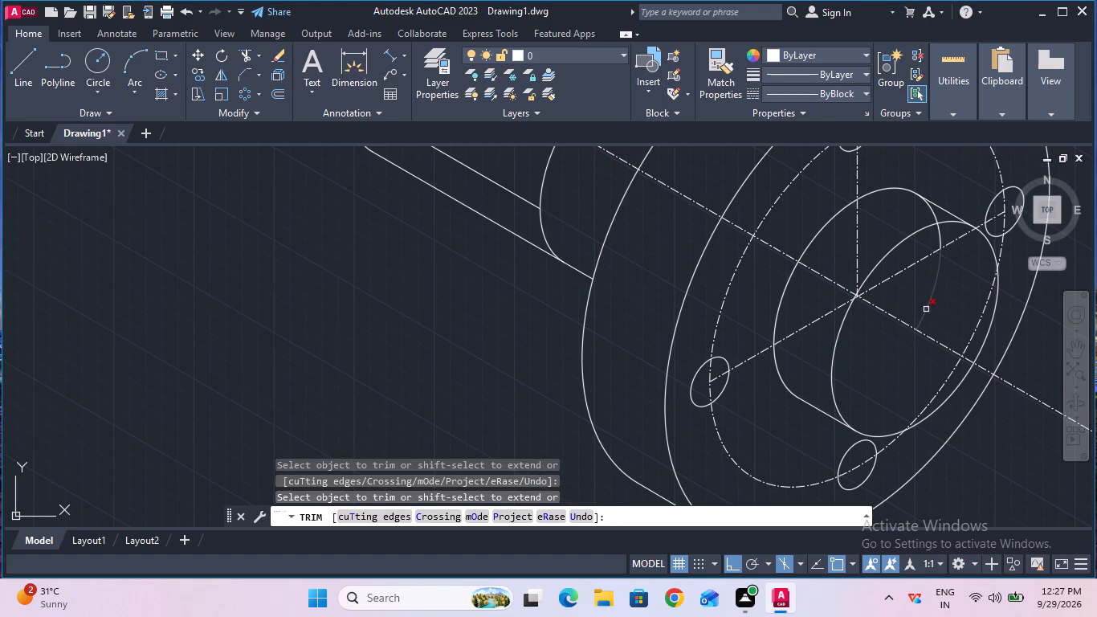
left_click(926, 309)
left_click(940, 237)
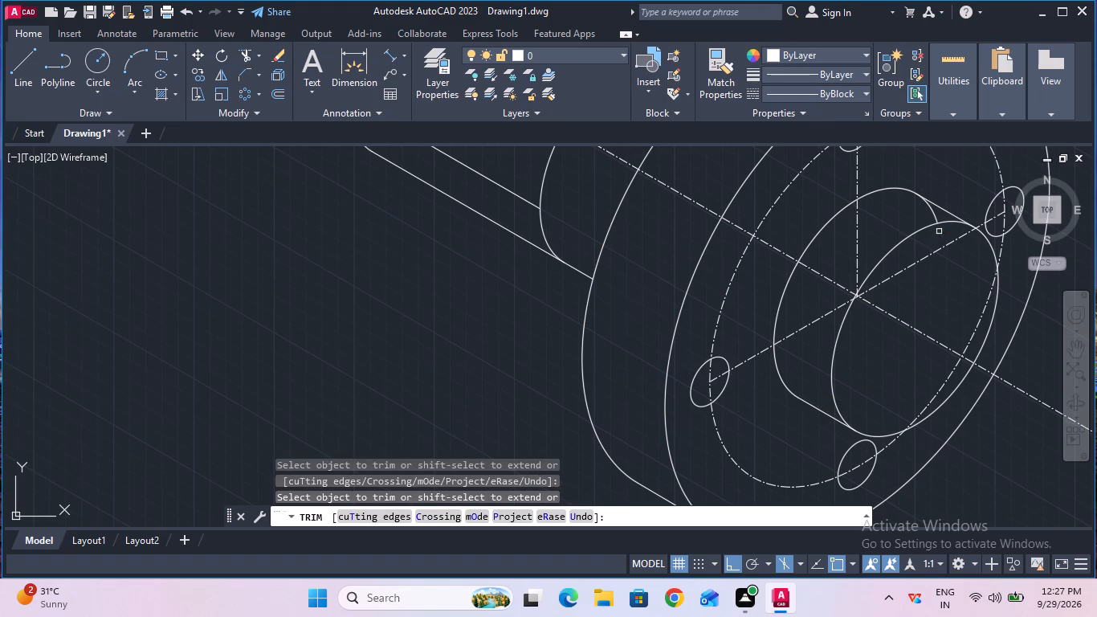
left_click(932, 214)
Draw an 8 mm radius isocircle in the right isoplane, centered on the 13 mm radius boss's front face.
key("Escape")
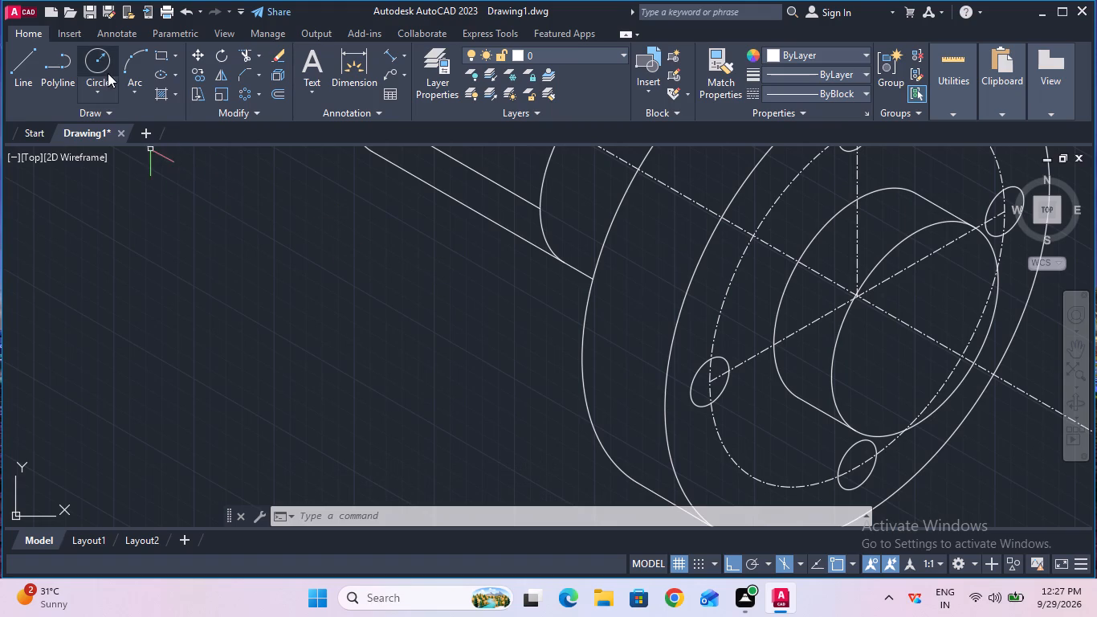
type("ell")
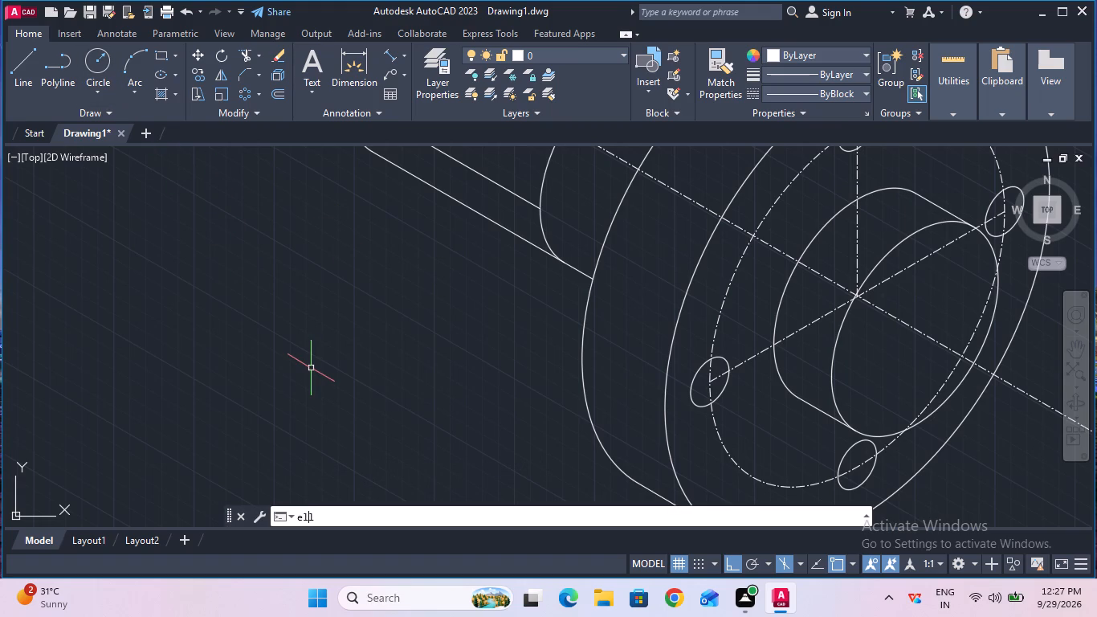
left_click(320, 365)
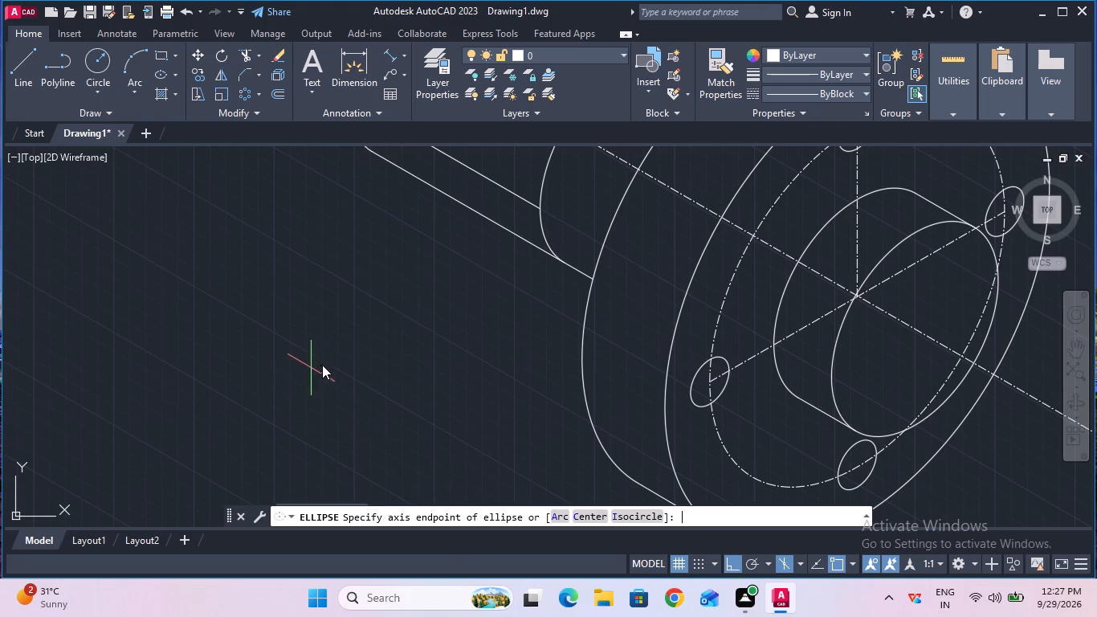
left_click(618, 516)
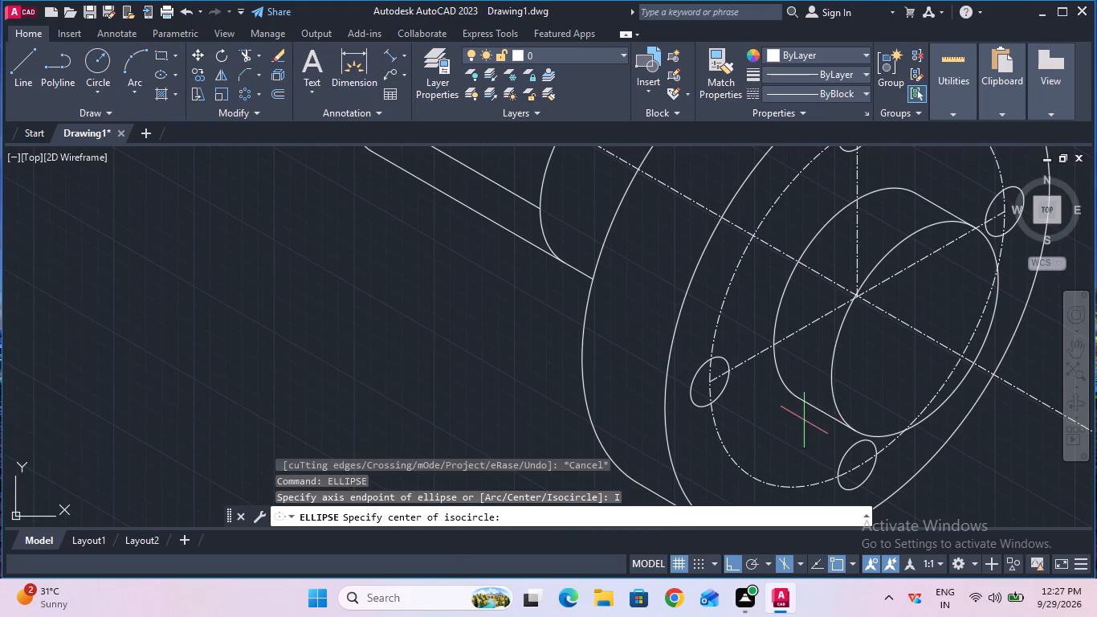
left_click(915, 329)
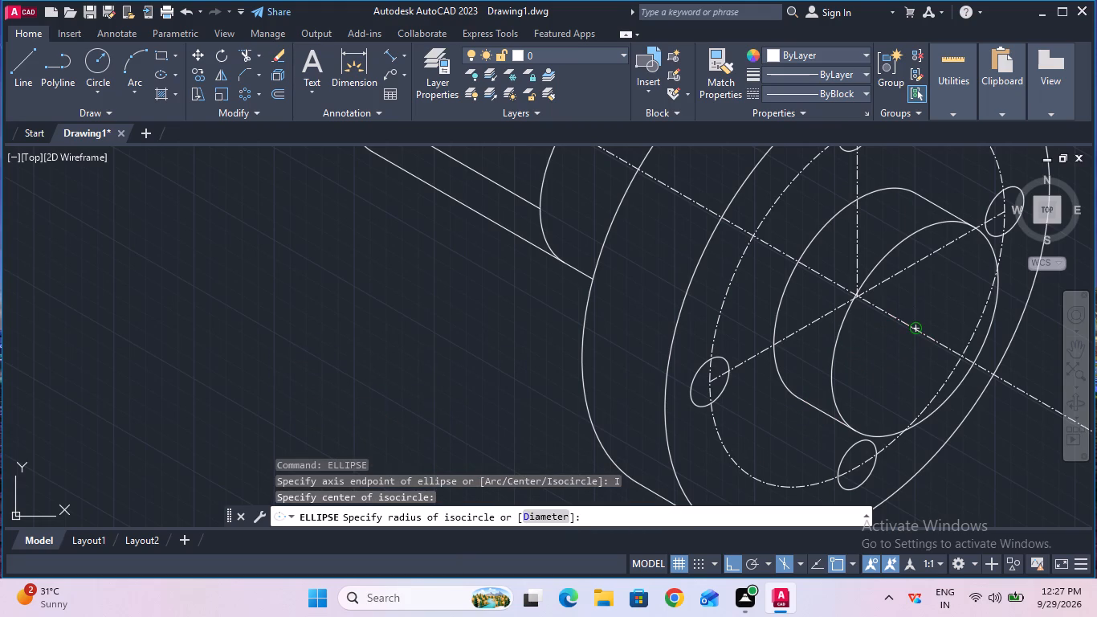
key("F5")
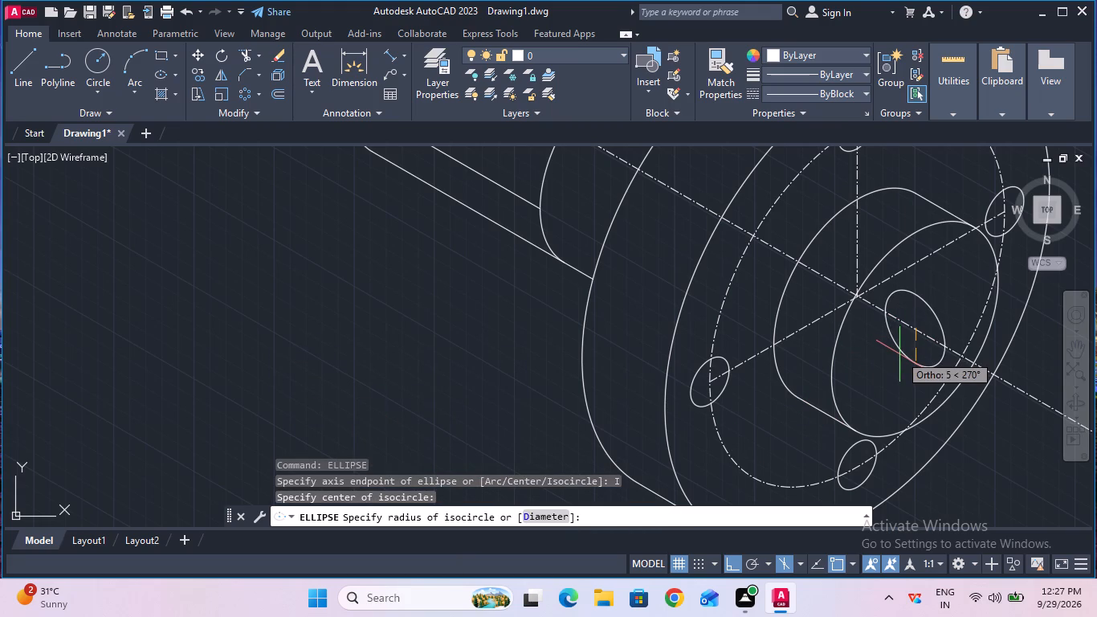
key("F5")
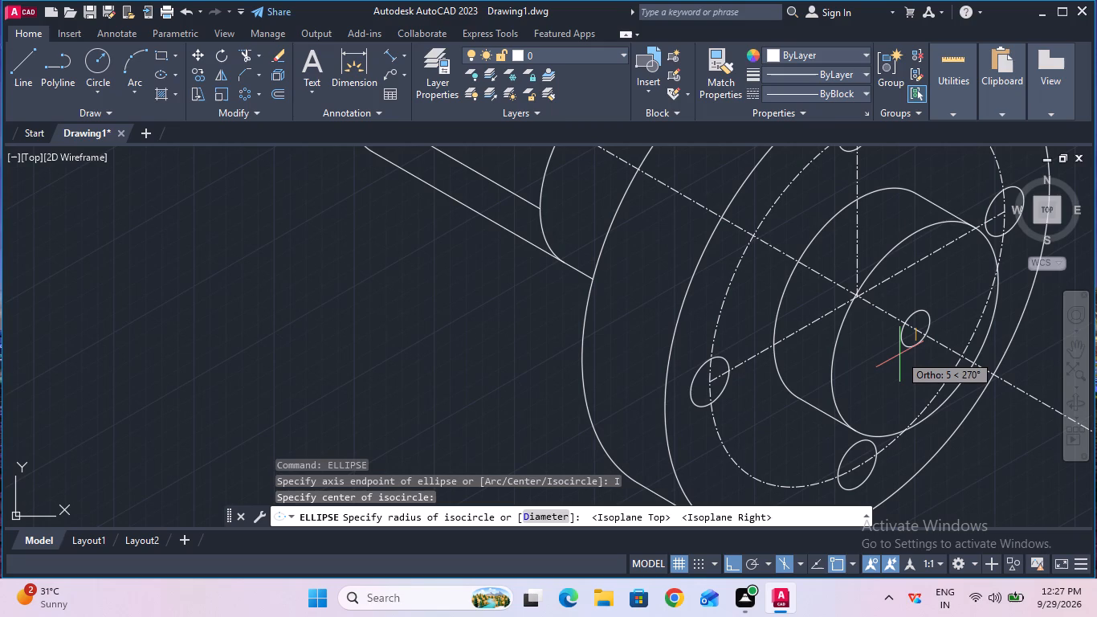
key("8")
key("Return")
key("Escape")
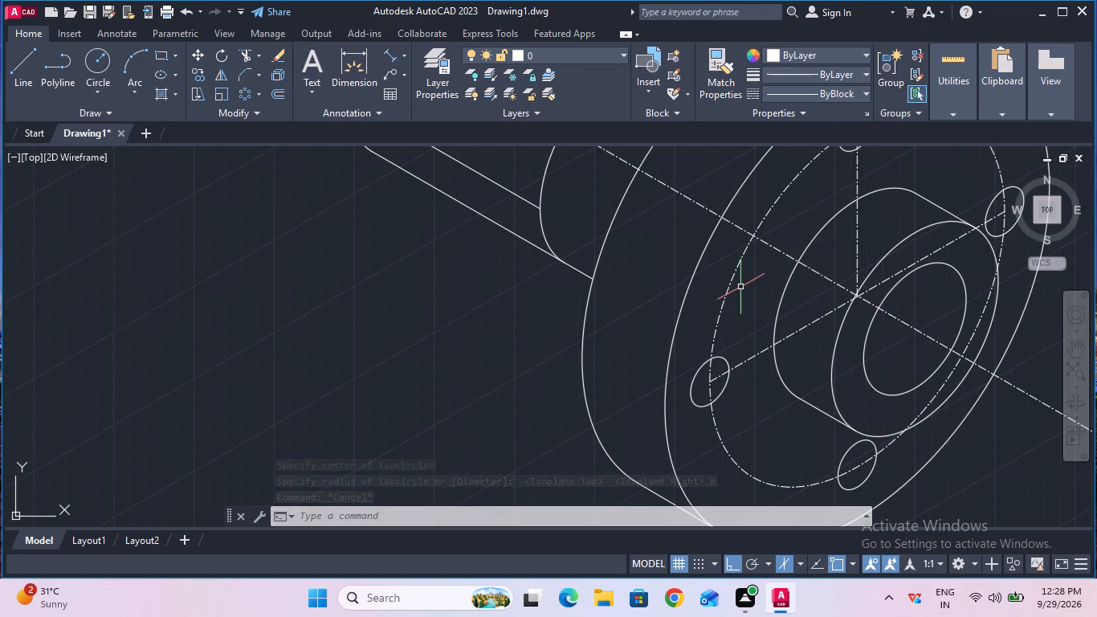
Measure the inner isocircle across its long axis with a temporary aligned dimension, with Ortho off.
left_click(389, 59)
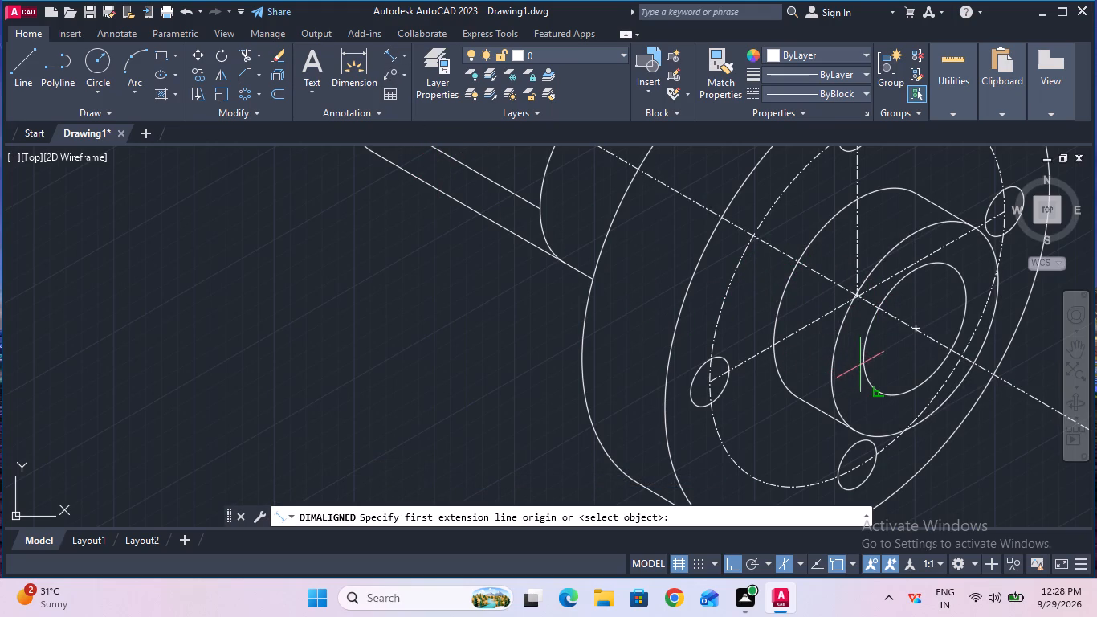
key("F8")
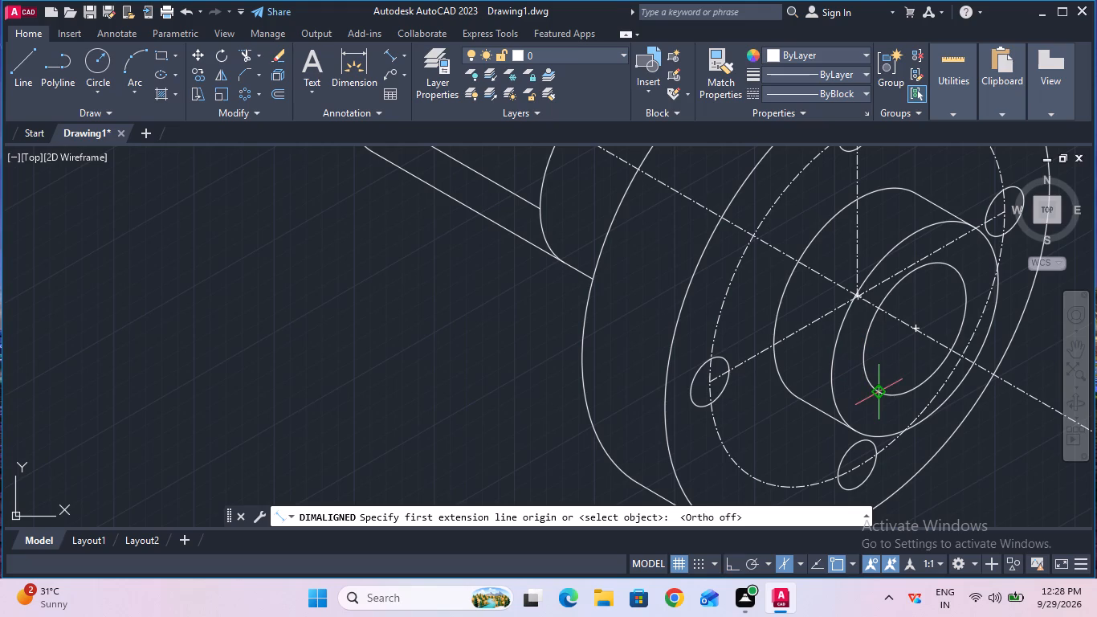
left_click(883, 392)
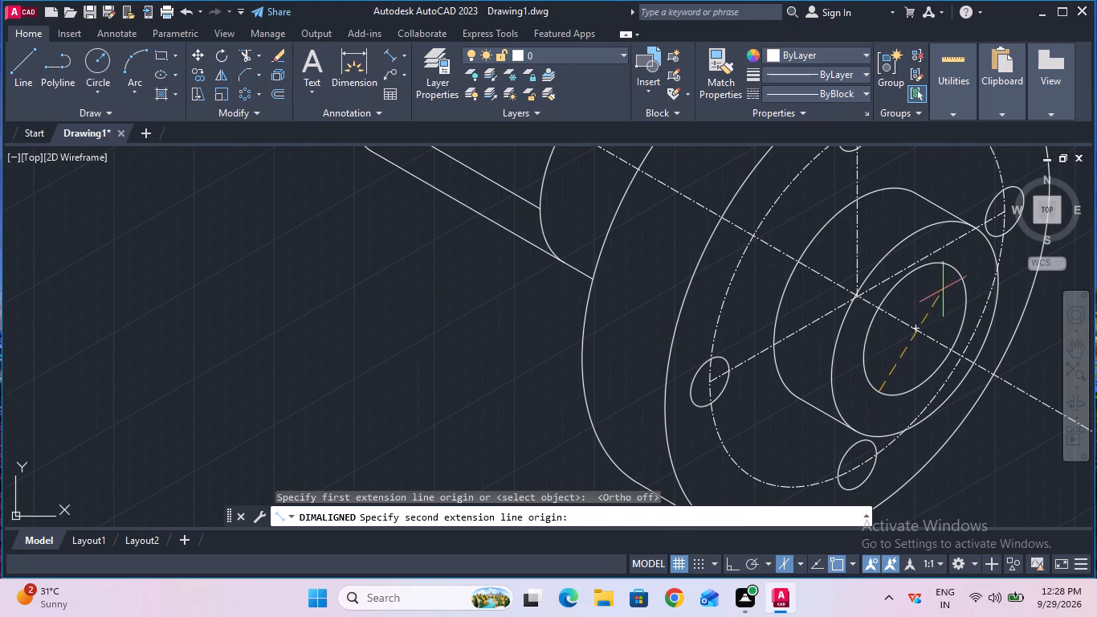
left_click(949, 268)
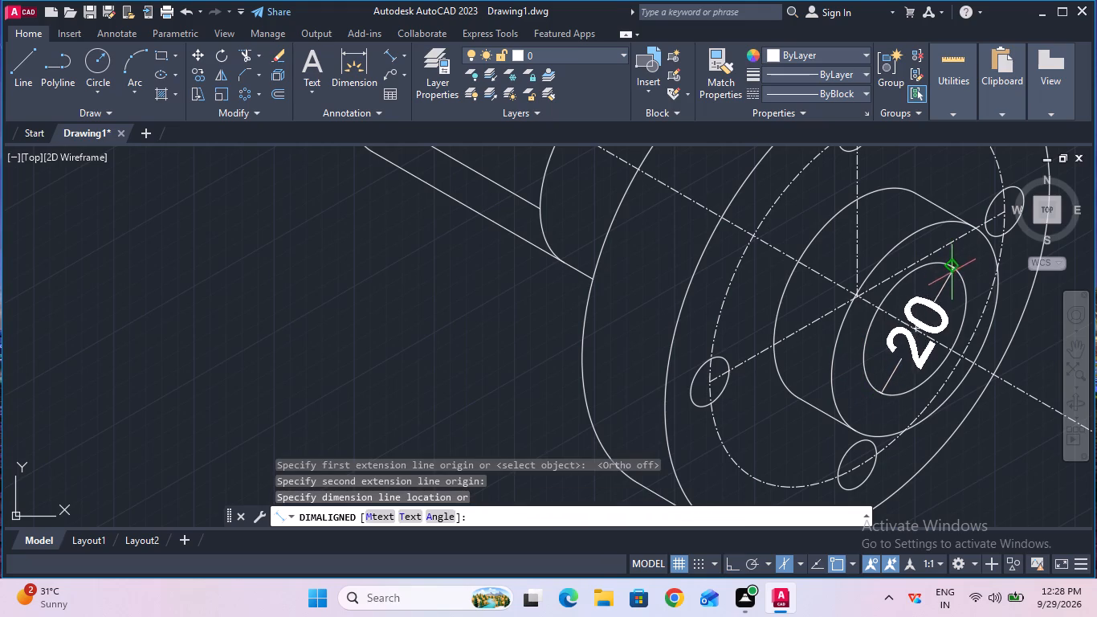
key("Escape")
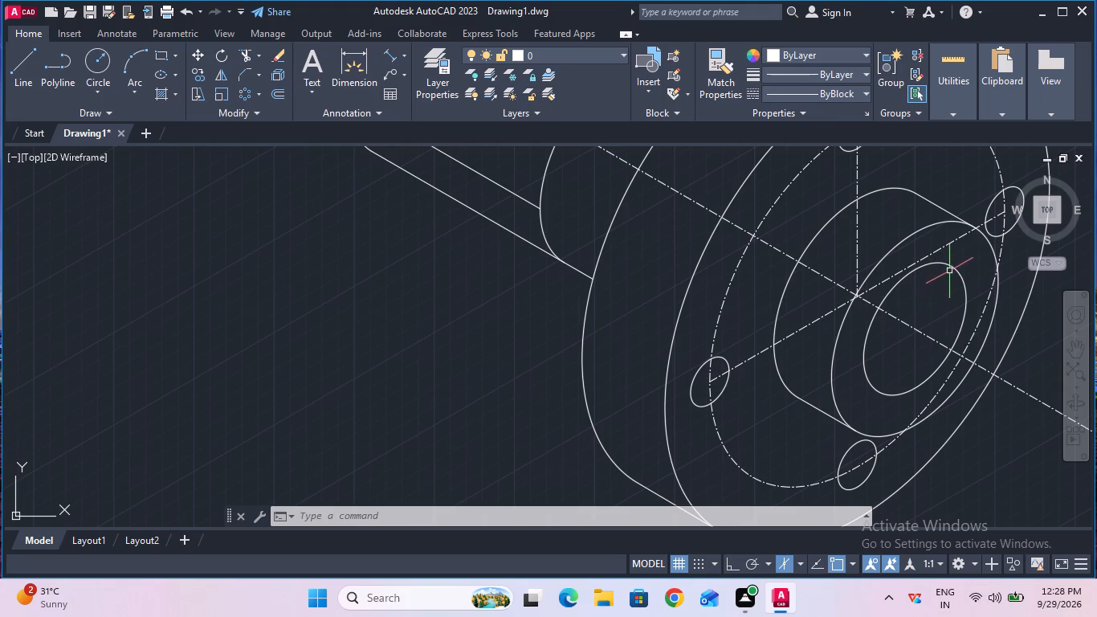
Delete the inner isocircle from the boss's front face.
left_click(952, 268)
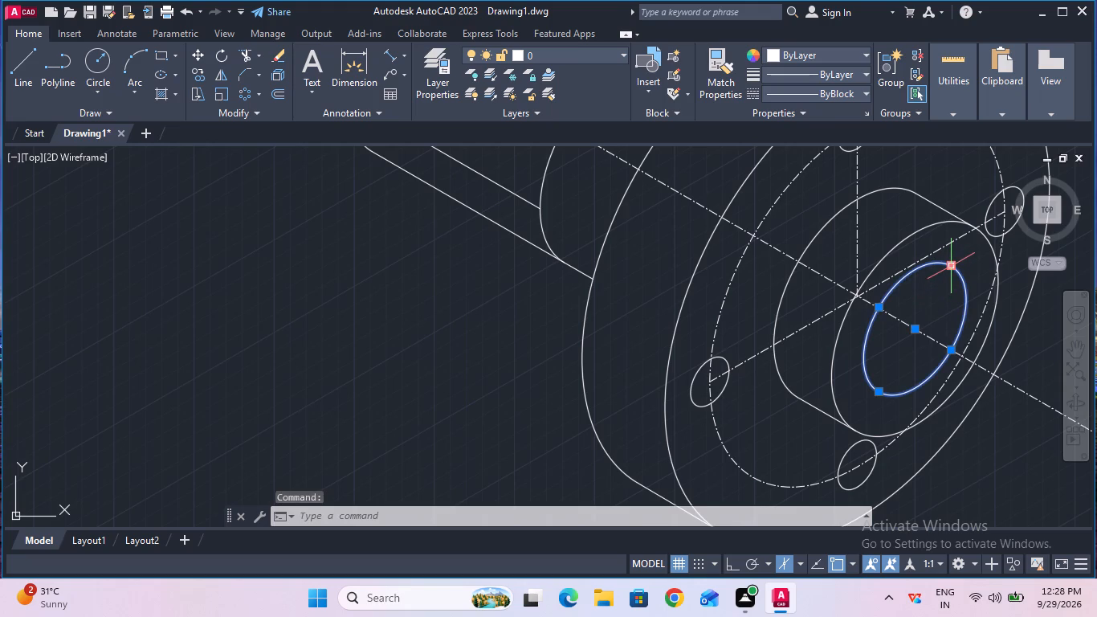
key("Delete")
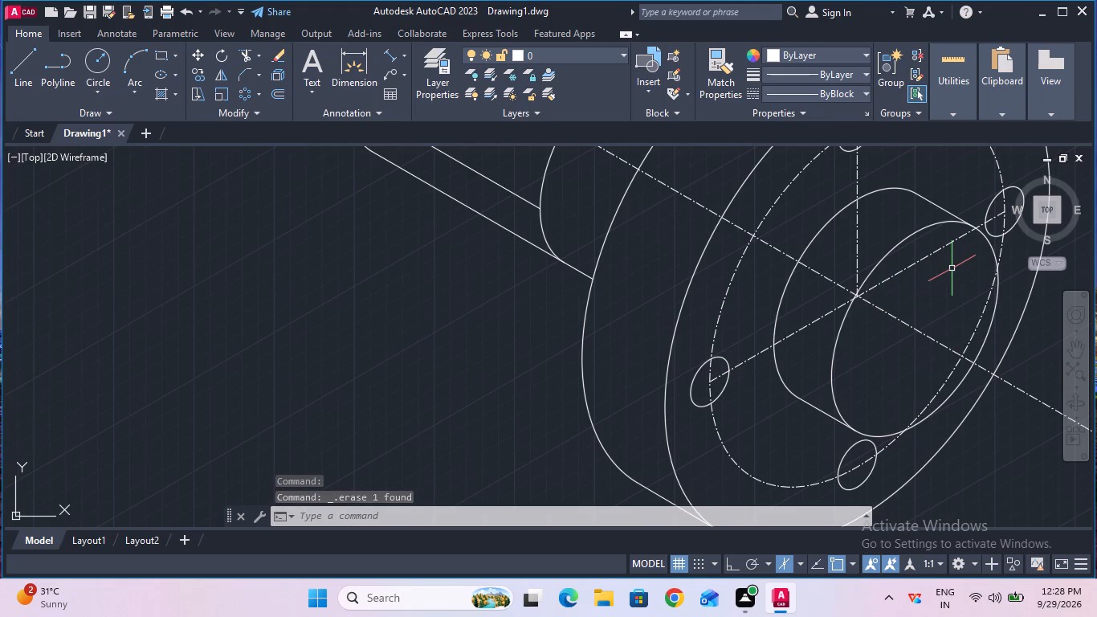
Draw a 16 mm diameter isocircle in the right isoplane, centered on the boss's front face.
key("e")
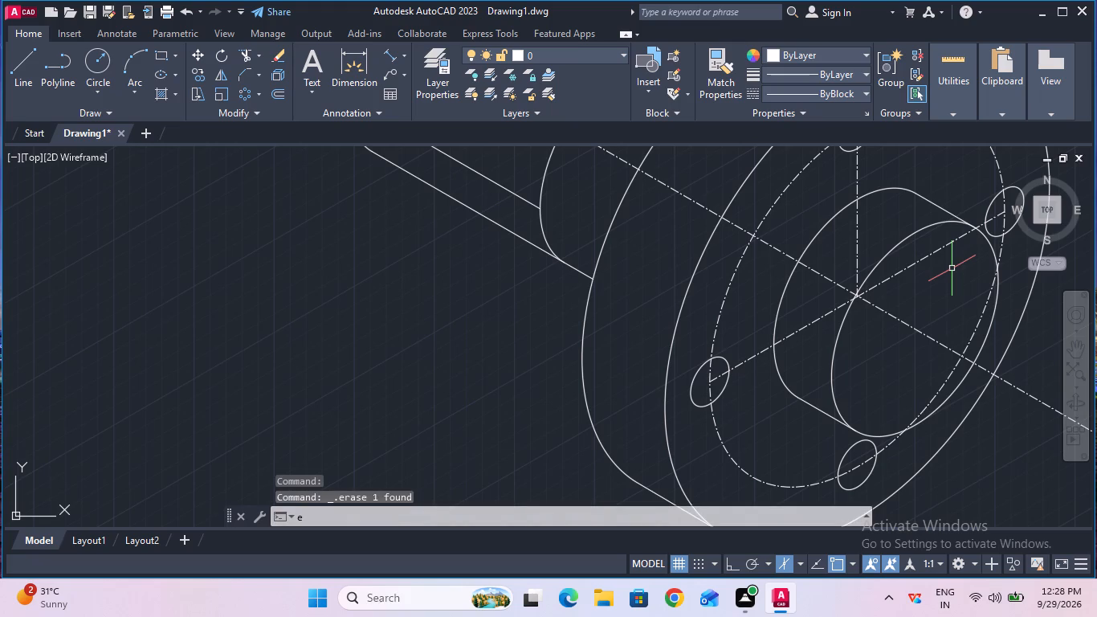
type("ll")
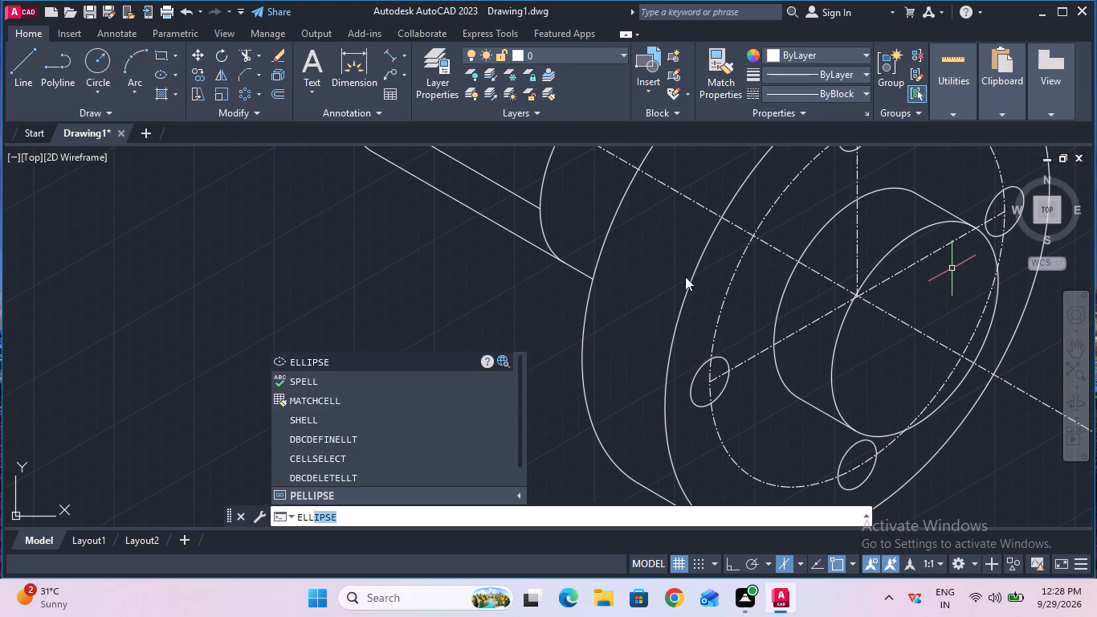
double_click(426, 354)
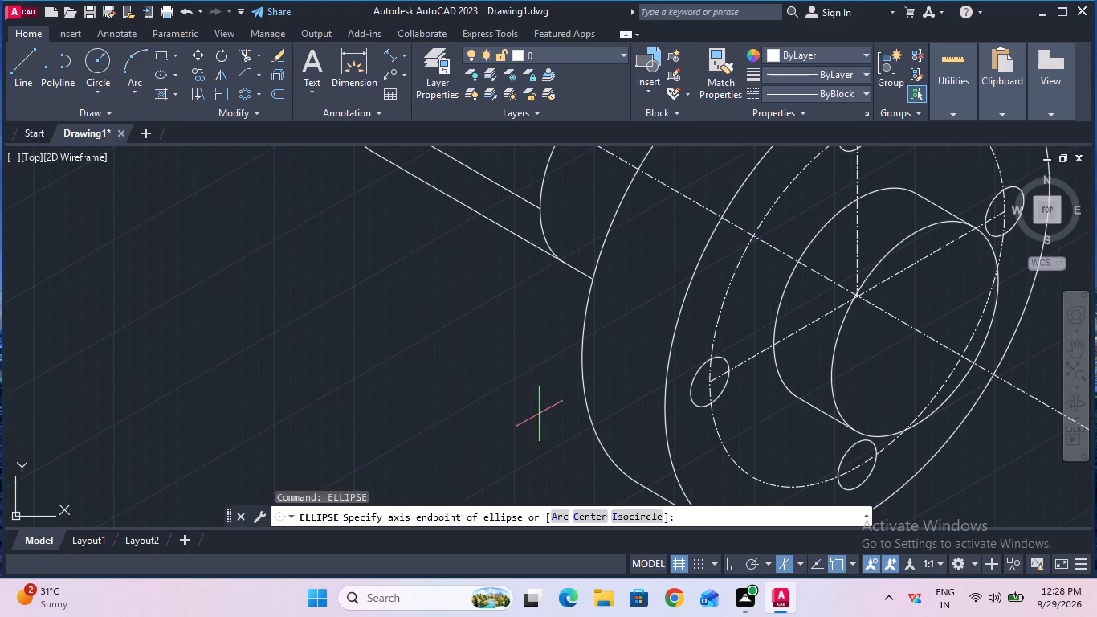
left_click(640, 513)
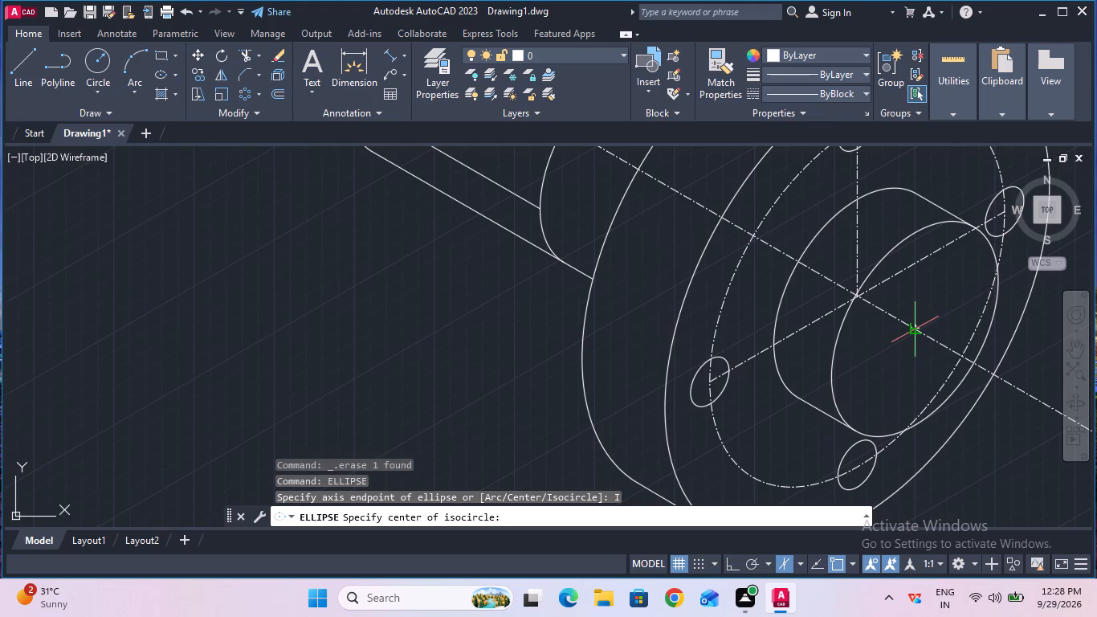
scroll(930, 319, "up", 1, "ctrl")
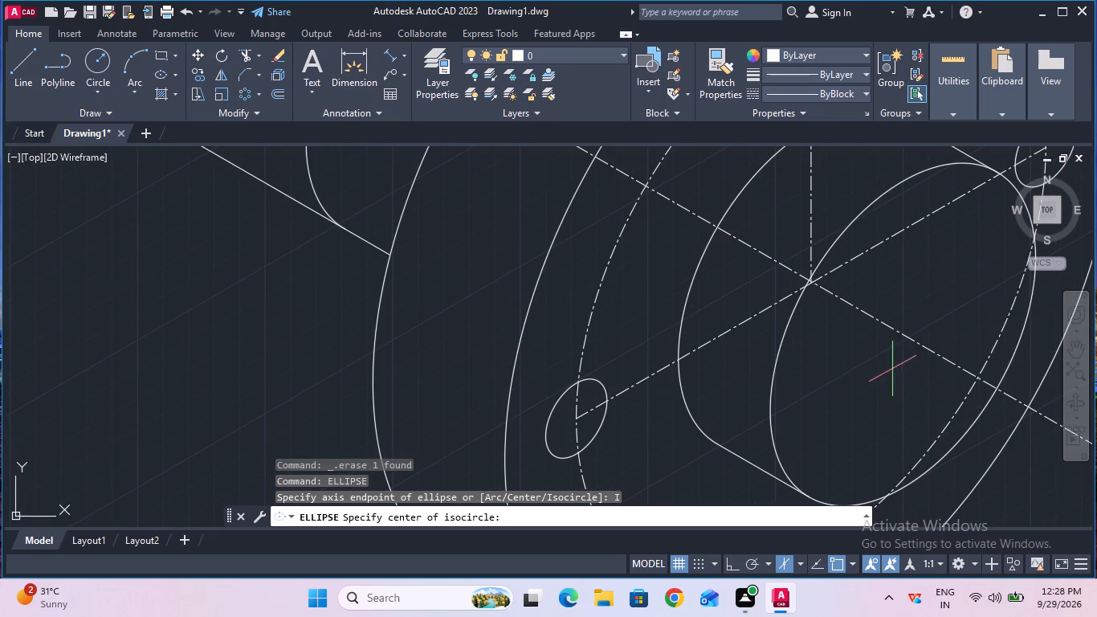
left_click(903, 337)
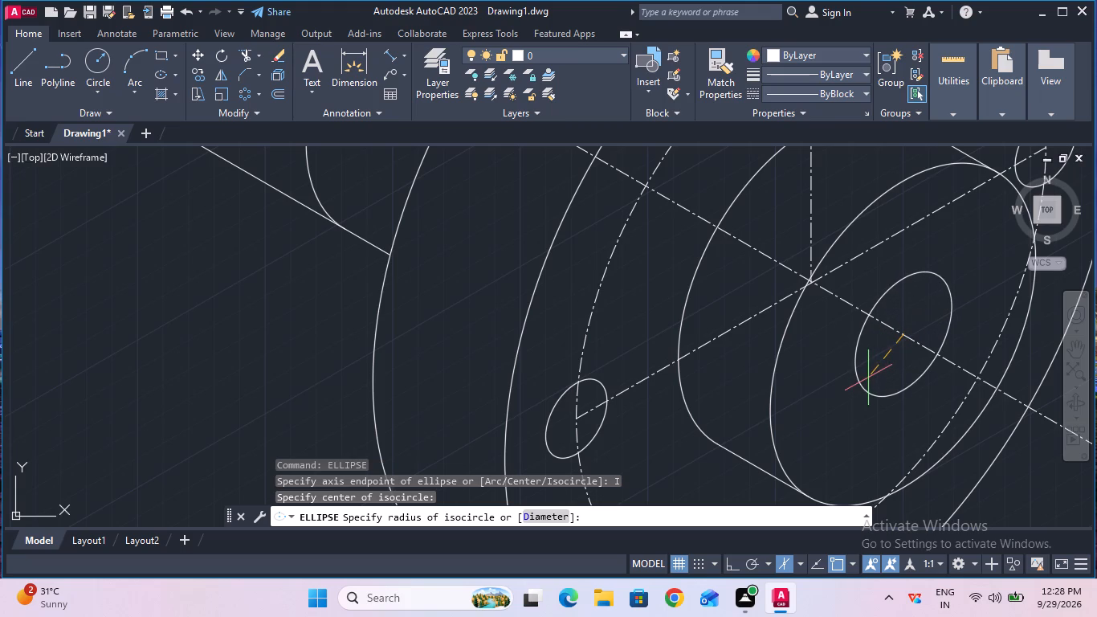
key("8")
key("BackSpace")
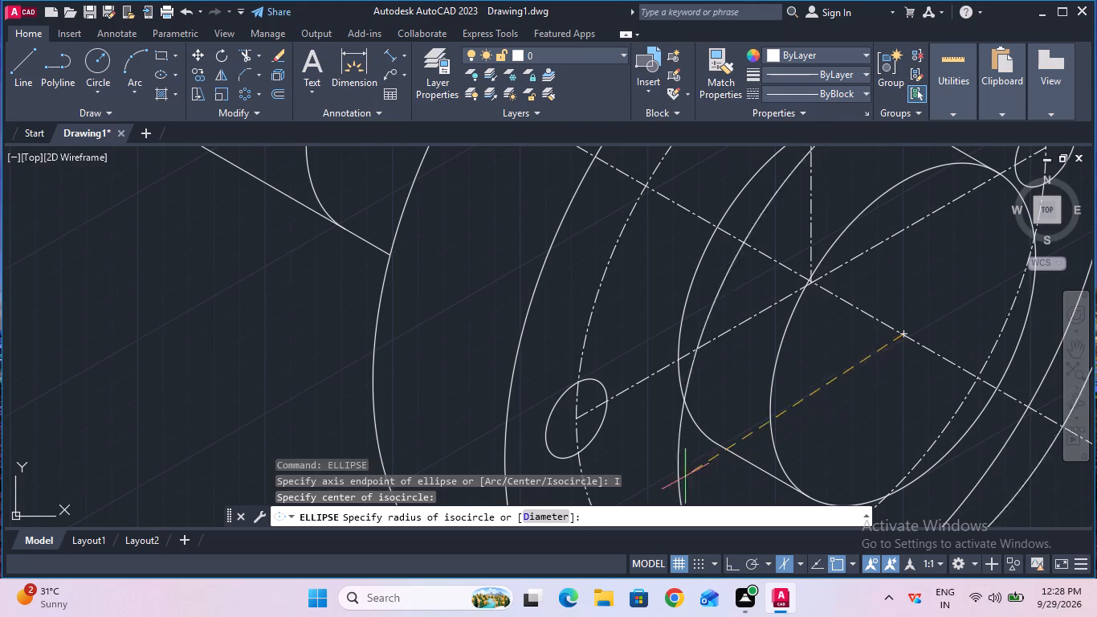
left_click(545, 512)
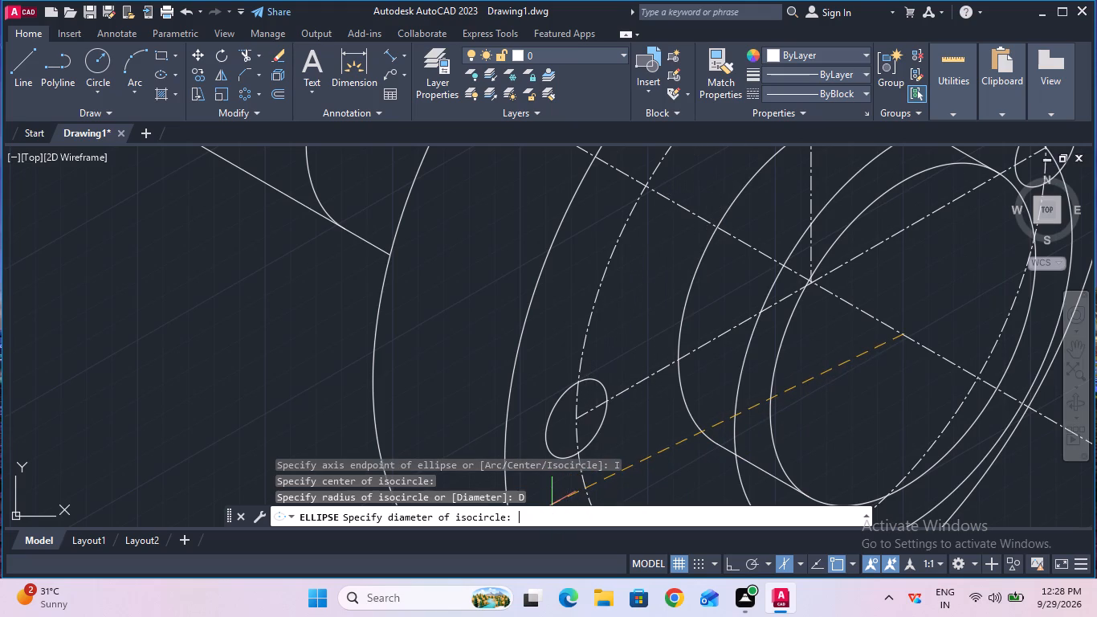
type("16")
key("Return")
key("Escape")
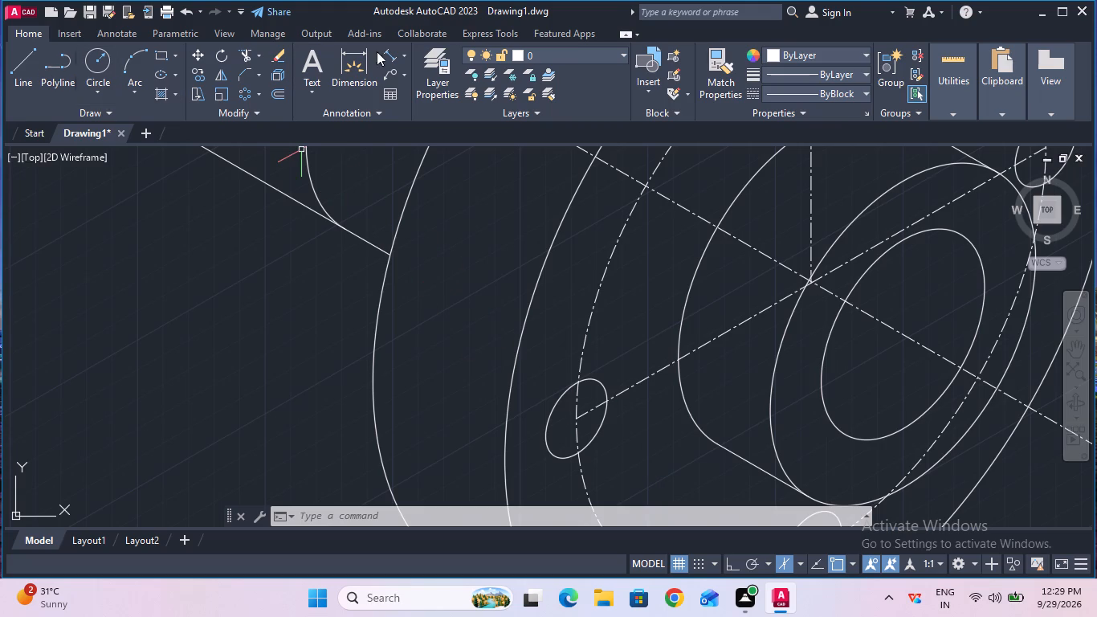
Draw an 8 mm CENTER linetype line from the 16 mm isocircle's center to its lower-left edge along the right isoplane, with Ortho on.
left_click(827, 94)
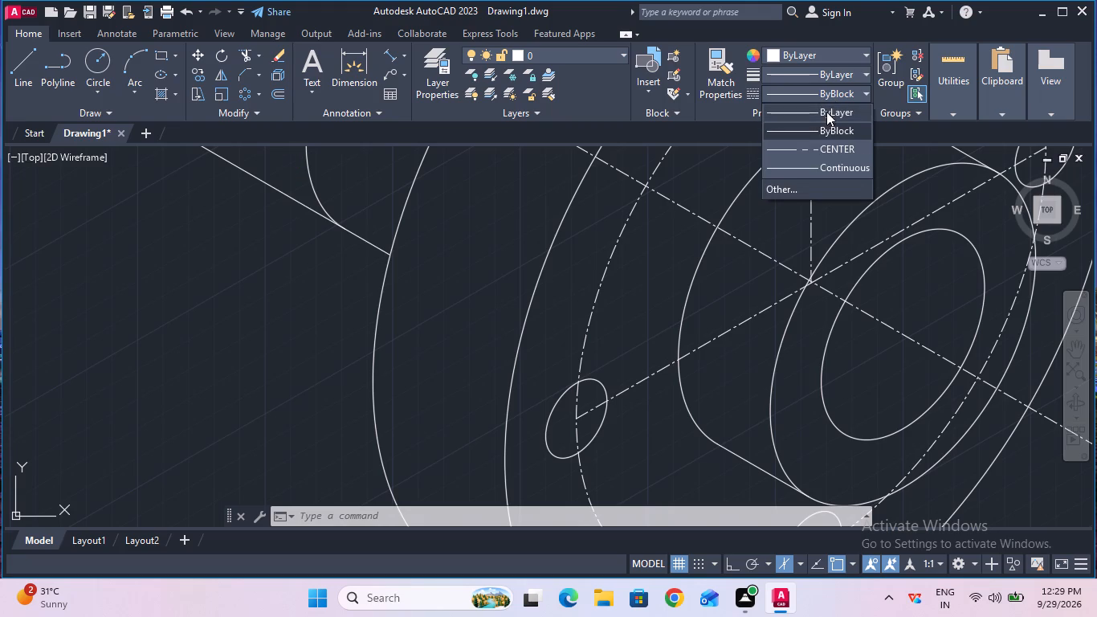
left_click(828, 146)
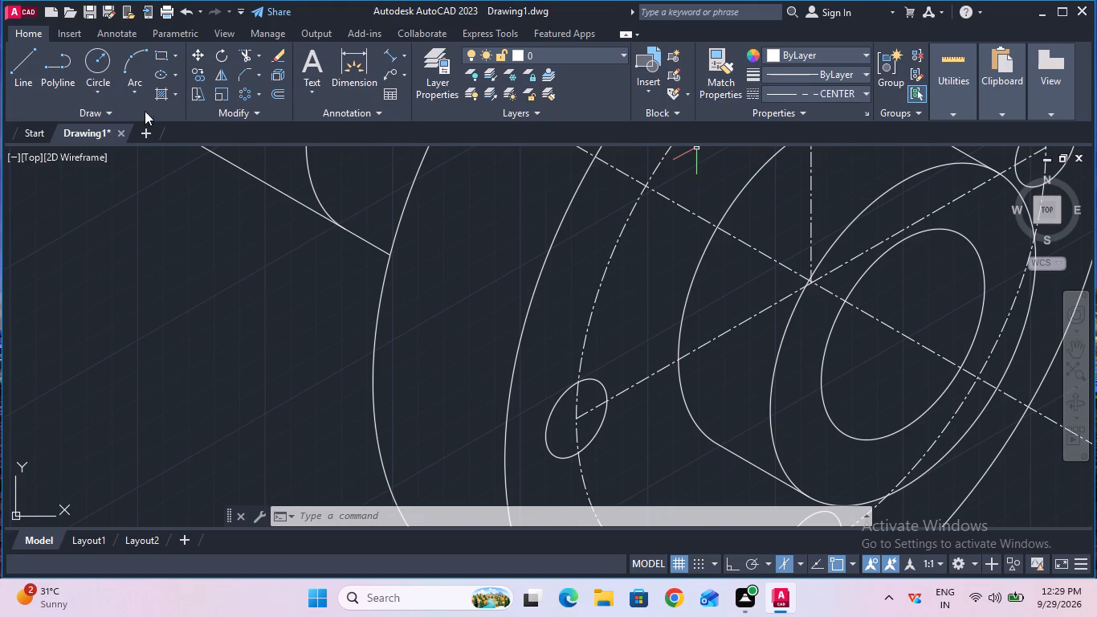
left_click(37, 88)
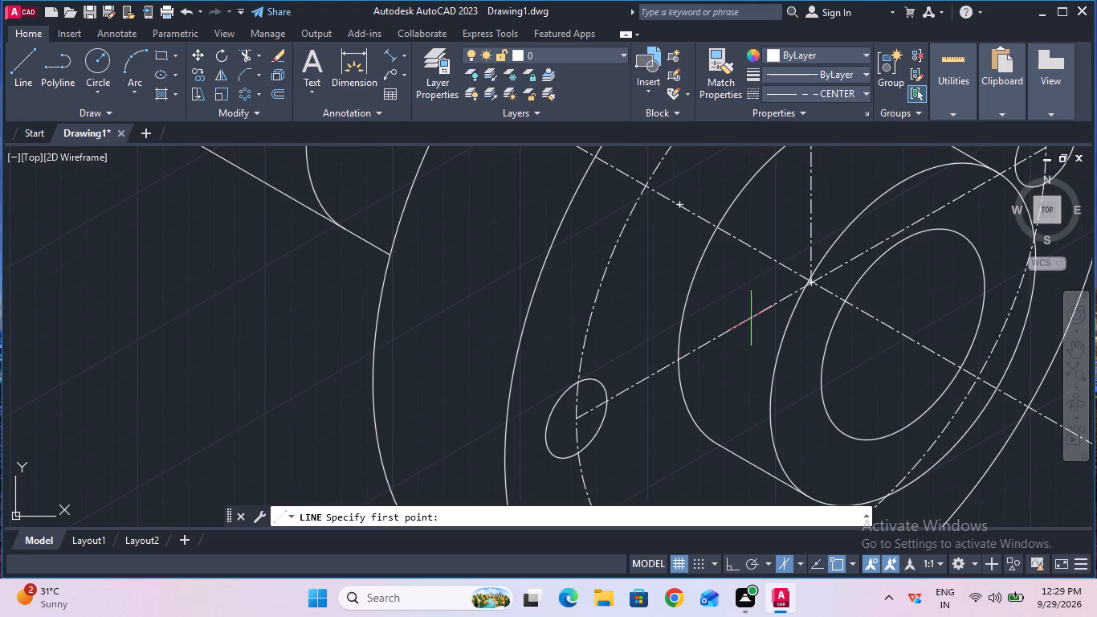
left_click(901, 337)
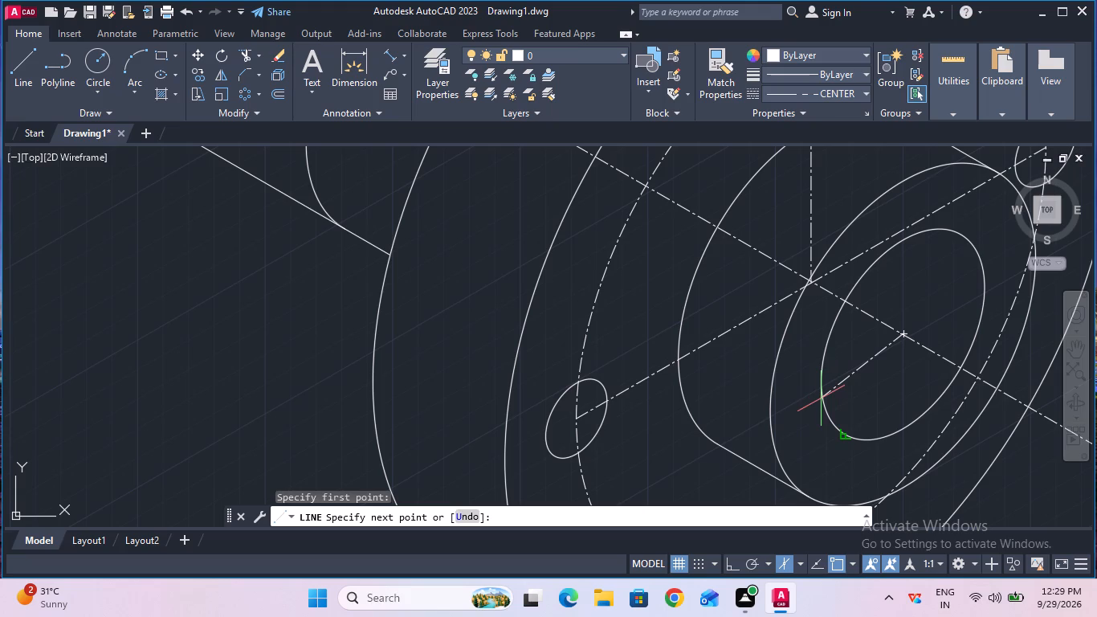
key("F8")
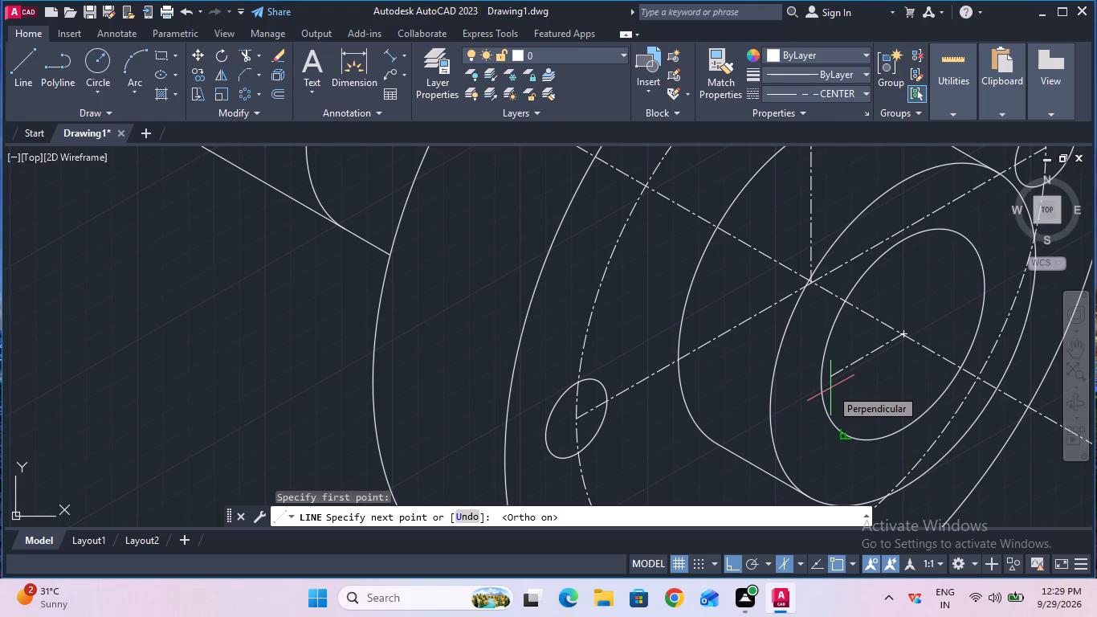
key("8")
key("Return")
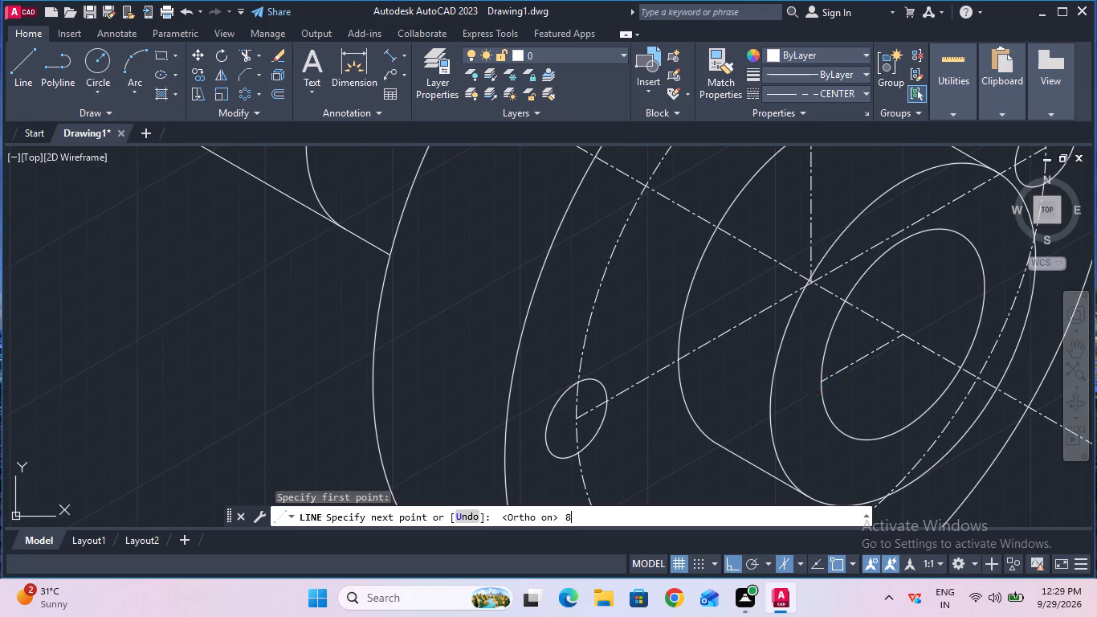
key("Escape")
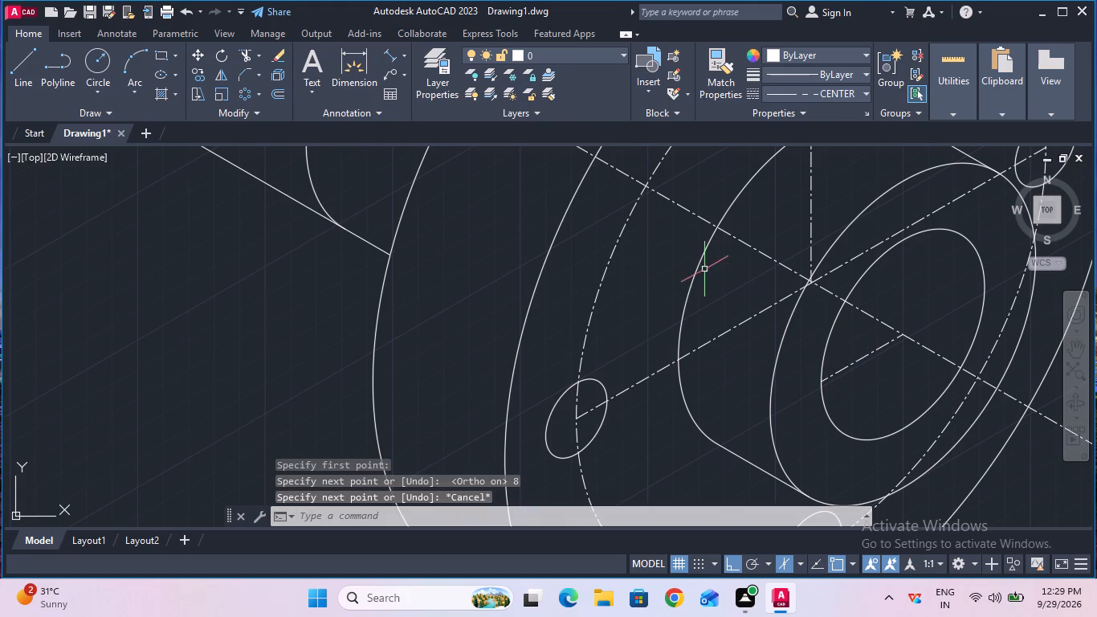
Extend the 8 mm centerline to the opposite edge of the 16 mm isocircle on the boss's front face.
left_click(258, 52)
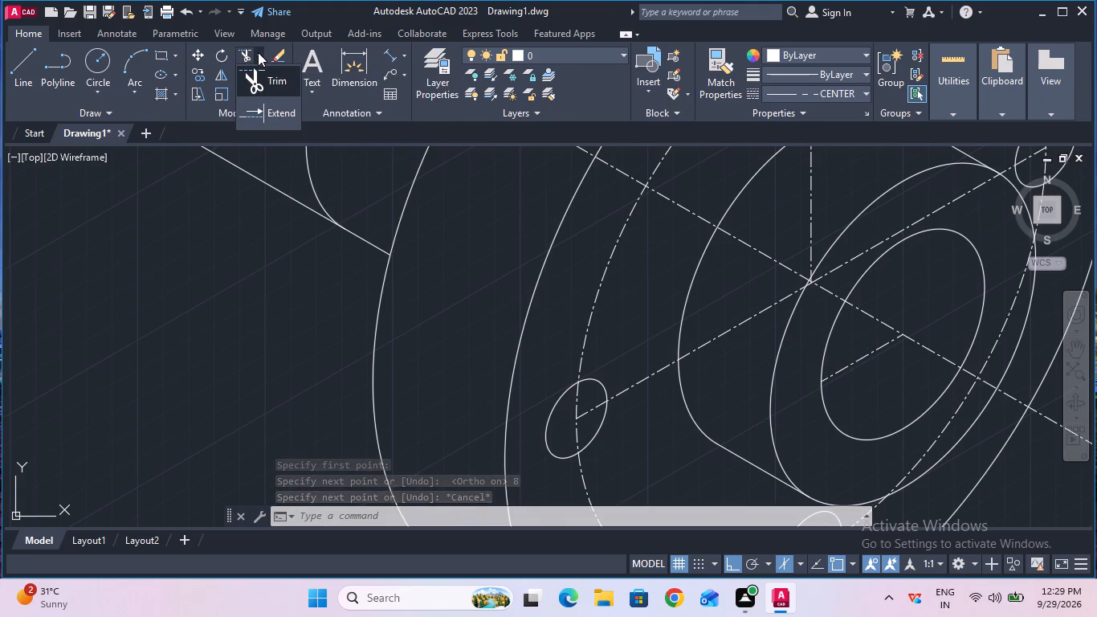
left_click(271, 102)
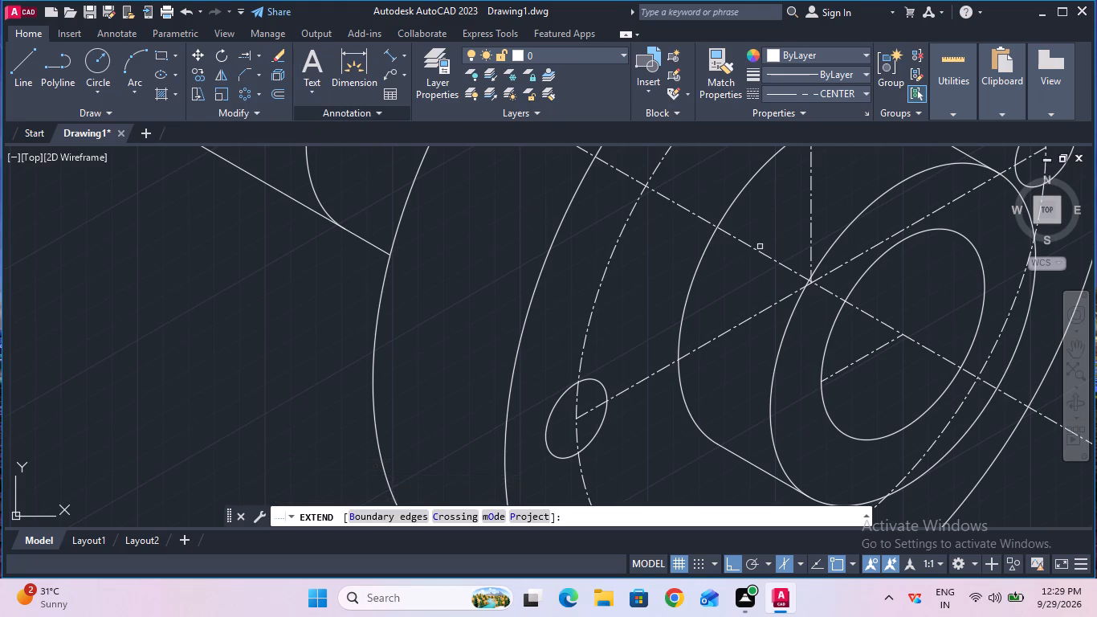
left_click(892, 342)
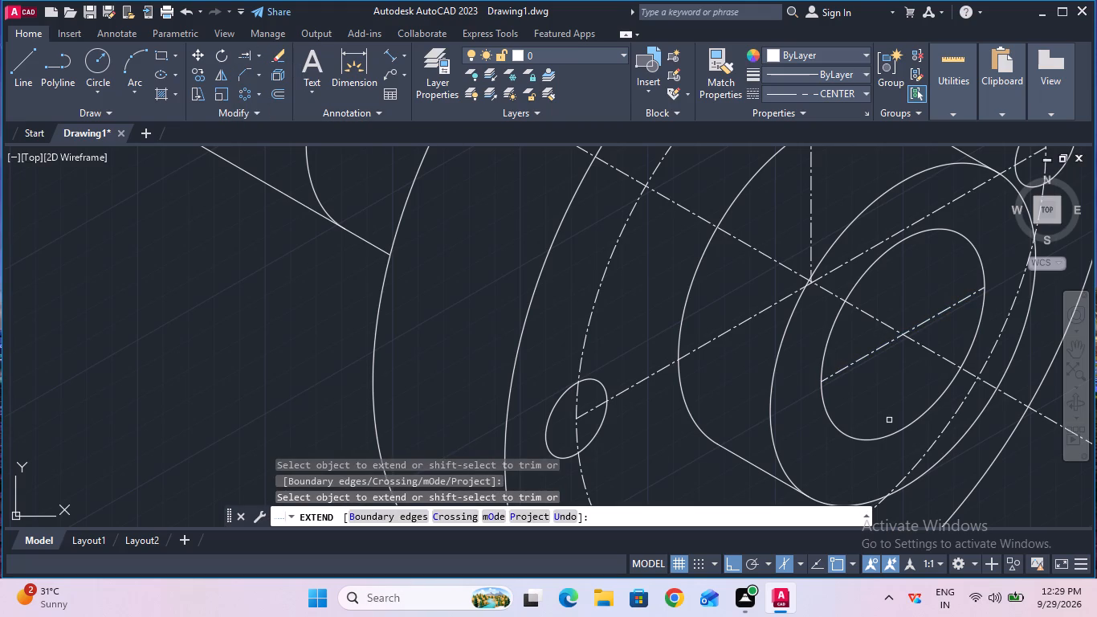
key("Escape")
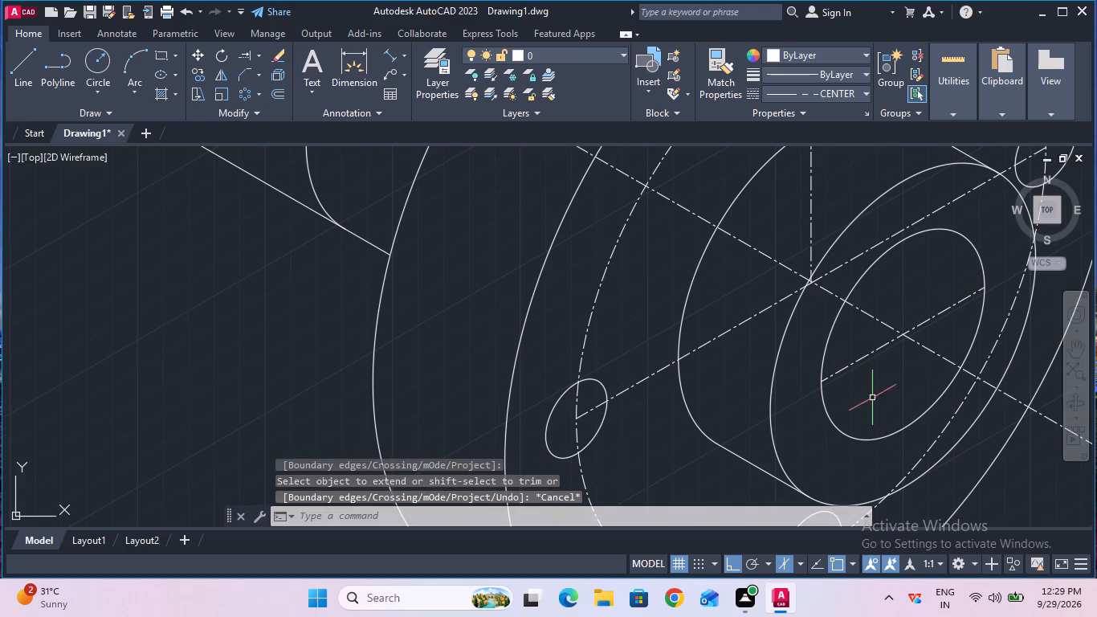
Measure the extended centerline across the 16 mm isocircle with a temporary aligned dimension.
left_click(394, 54)
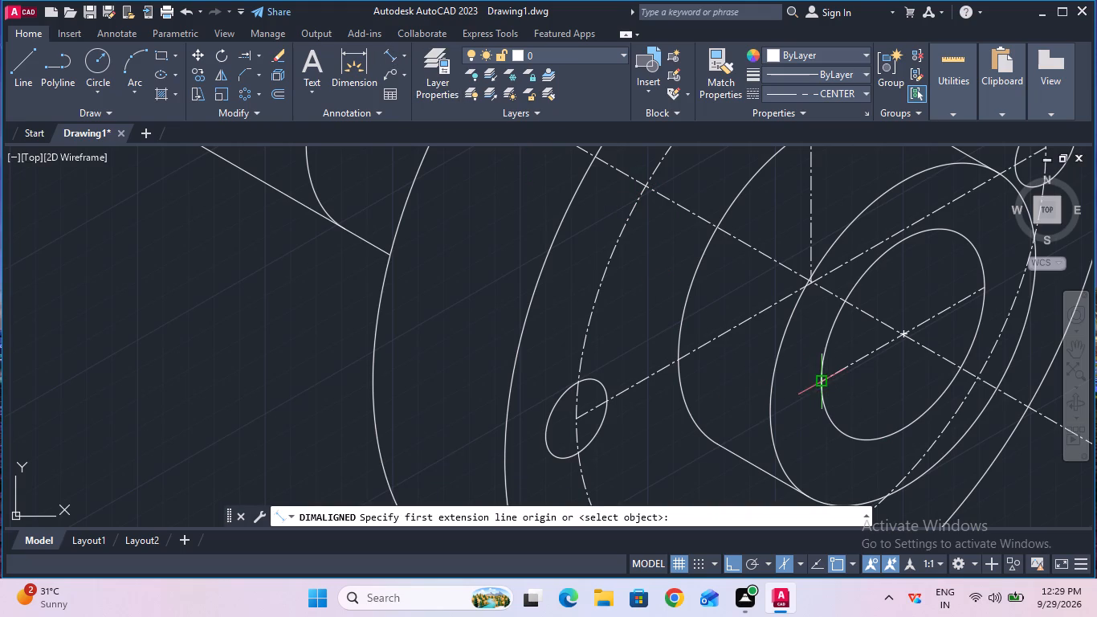
left_click(818, 385)
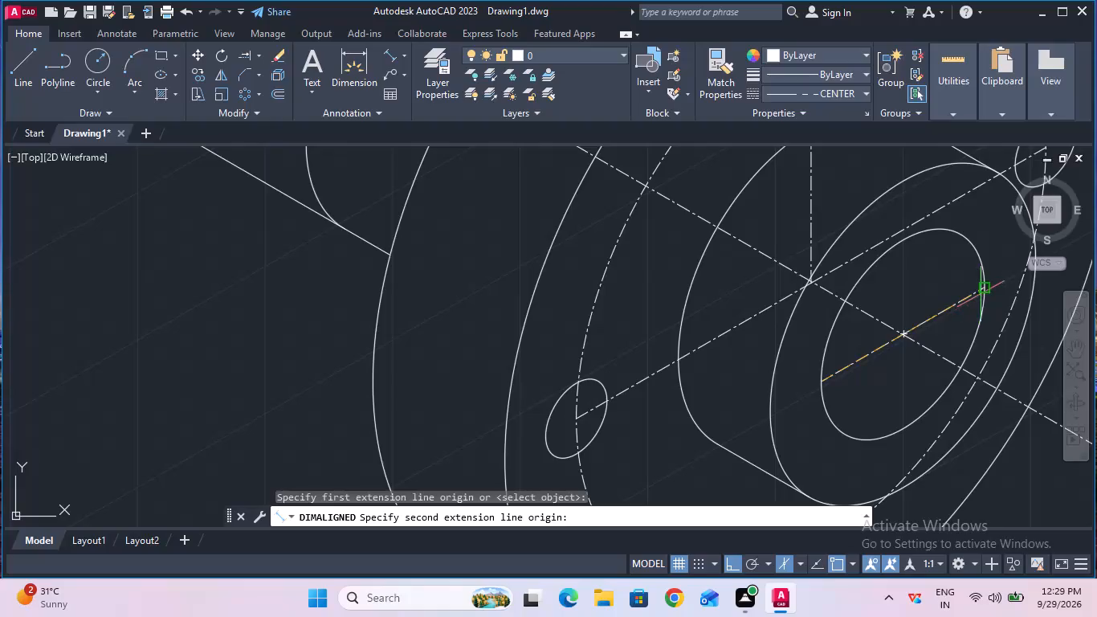
left_click(989, 290)
key("Escape")
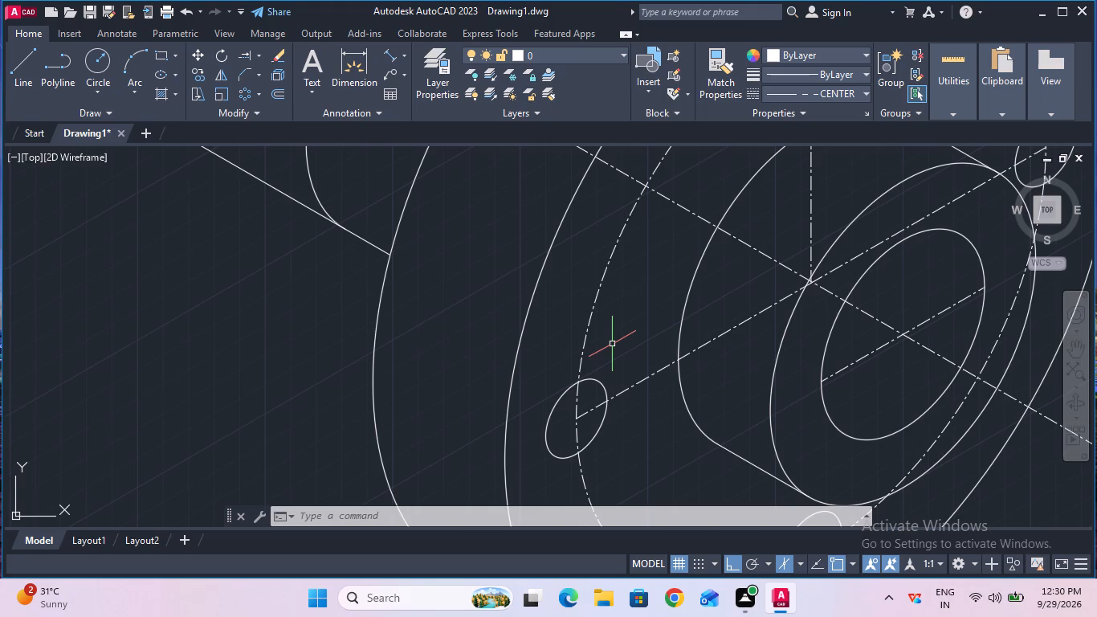
Copy the boss's outer front isocircle 8 mm along the shaft axis toward the slotted body, using the left isoplane.
scroll(612, 344, "down", 2, "ctrl")
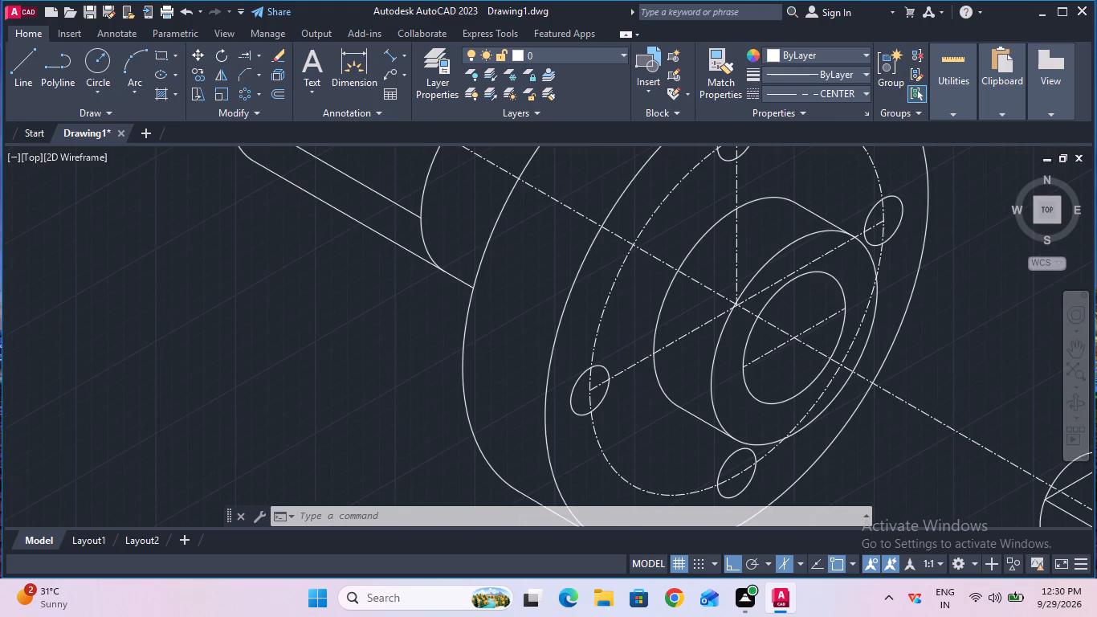
scroll(612, 344, "down", 1, "ctrl")
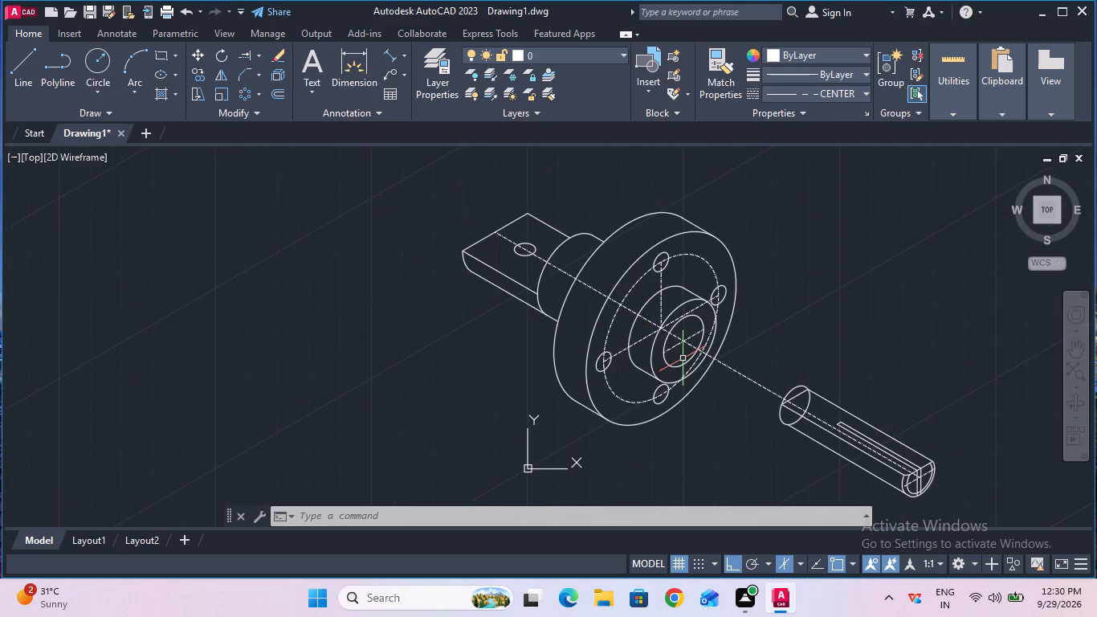
scroll(683, 358, "up", 2, "ctrl")
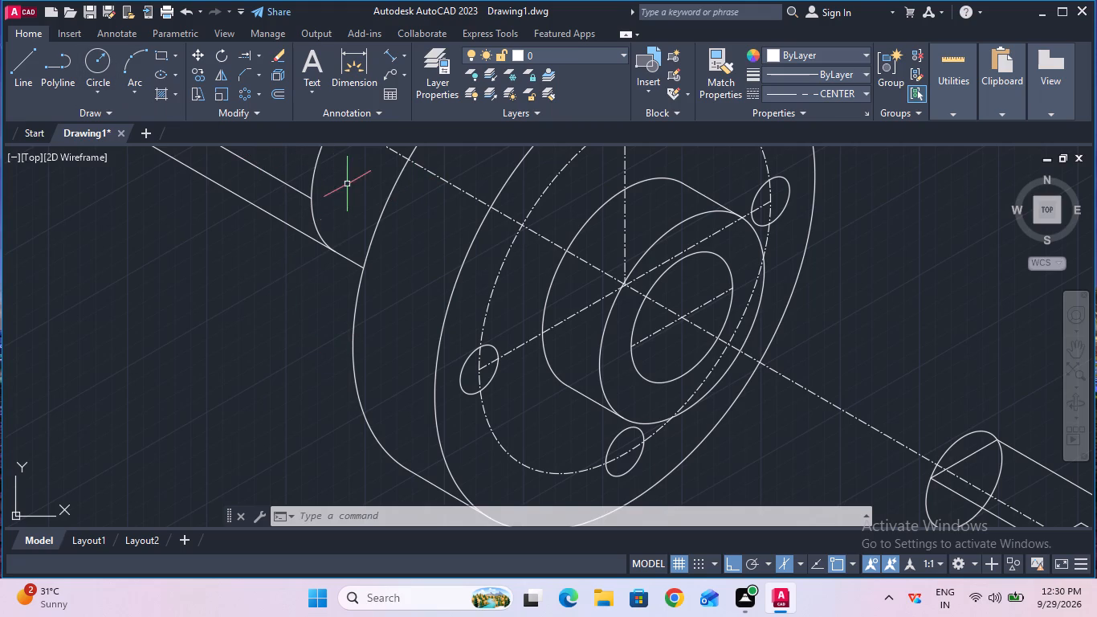
left_click(199, 73)
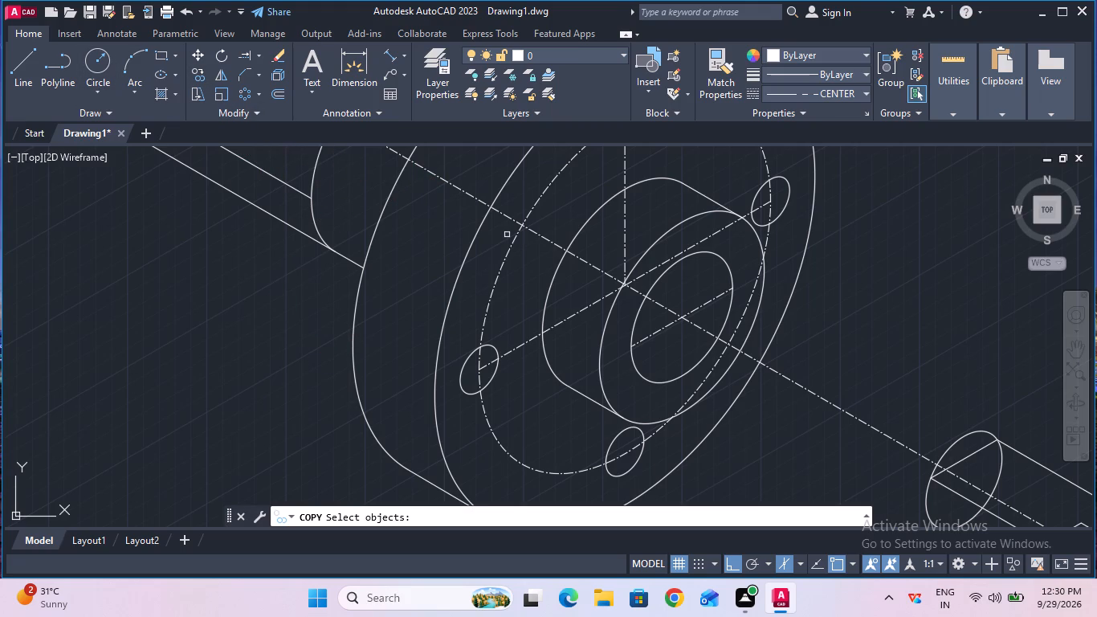
left_click(655, 239)
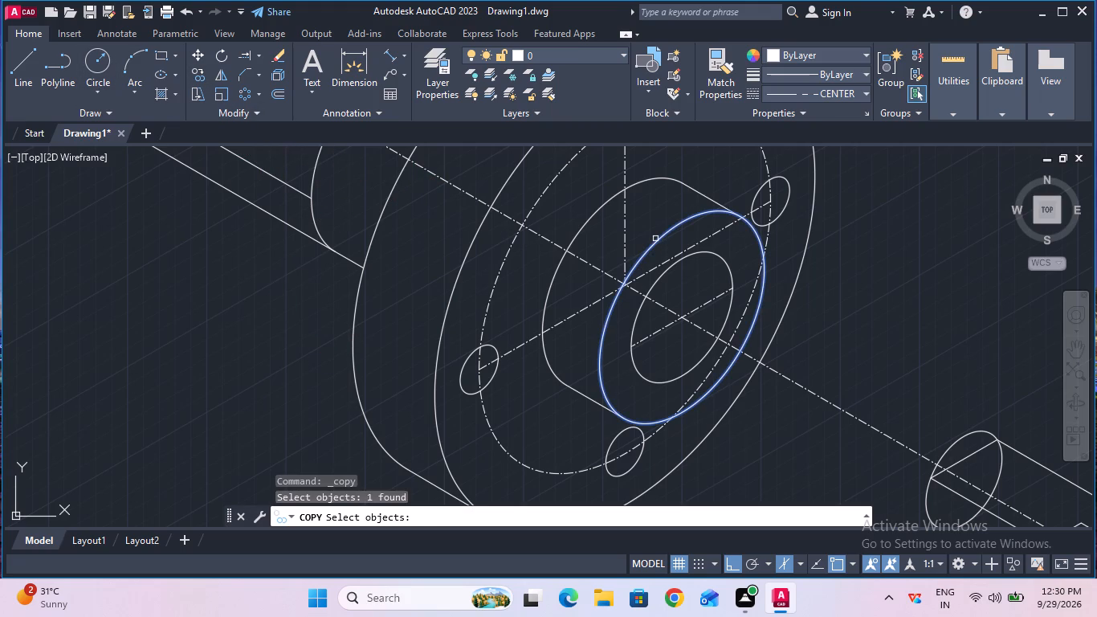
key("Return")
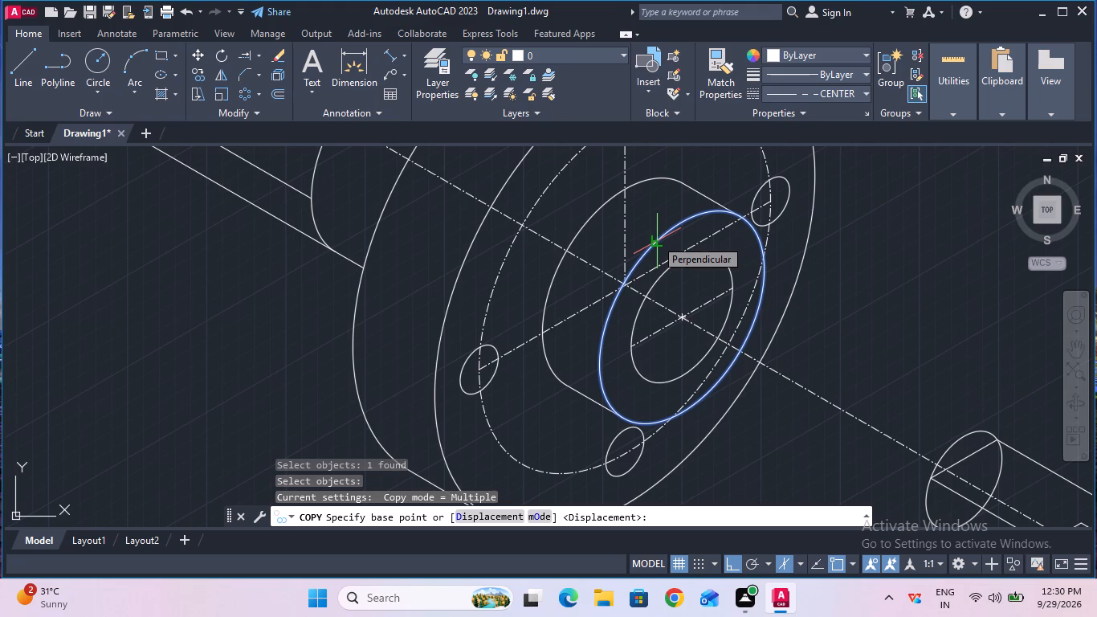
double_click(683, 313)
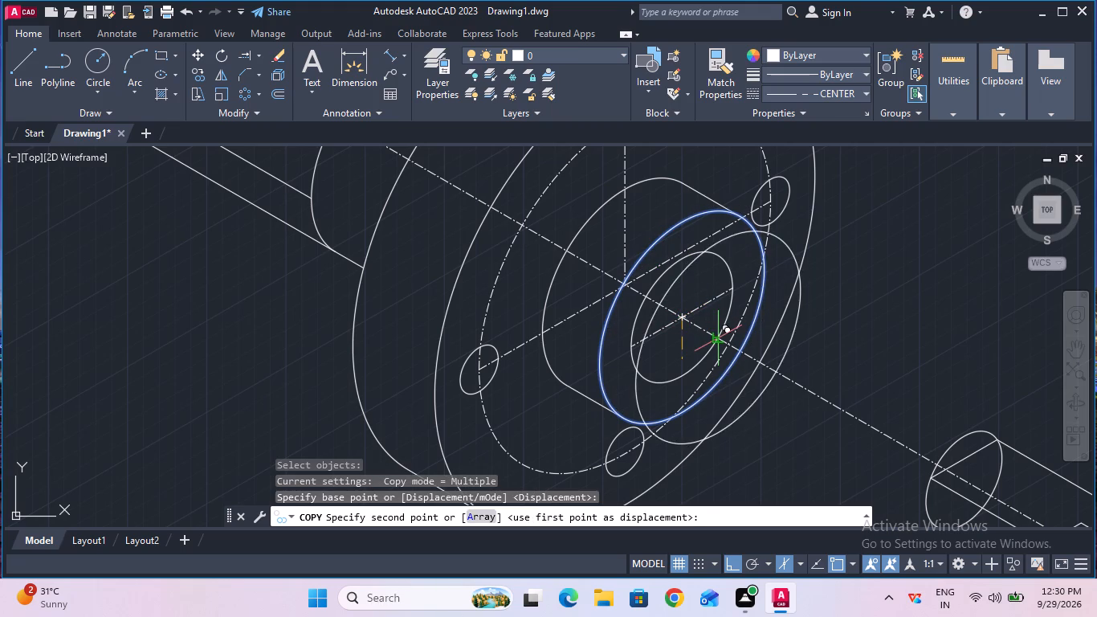
key("F5")
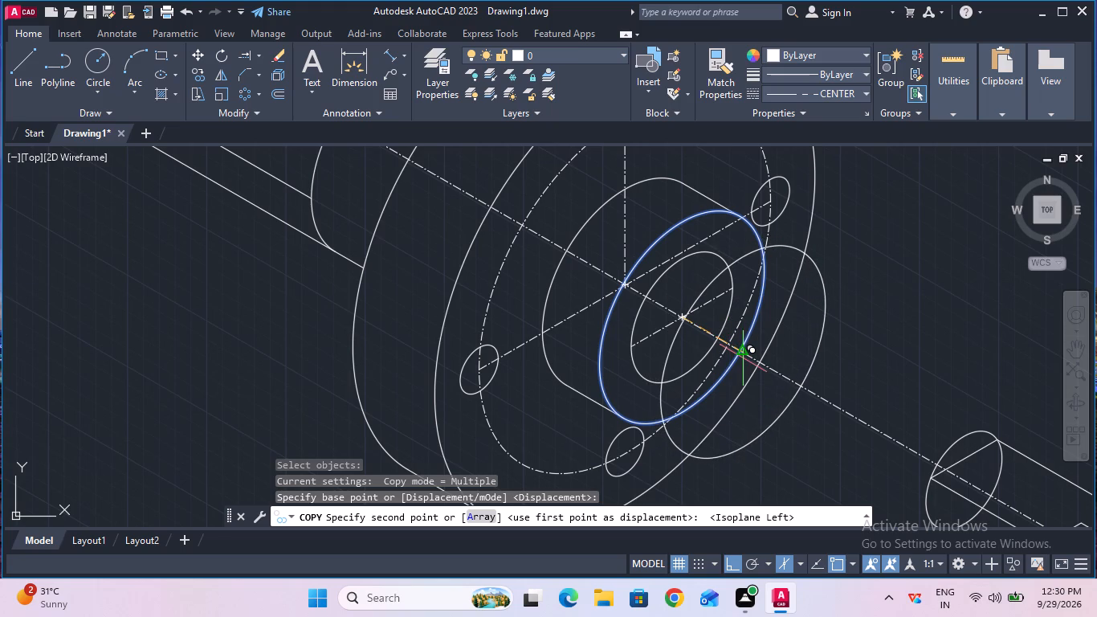
key("8")
key("Return")
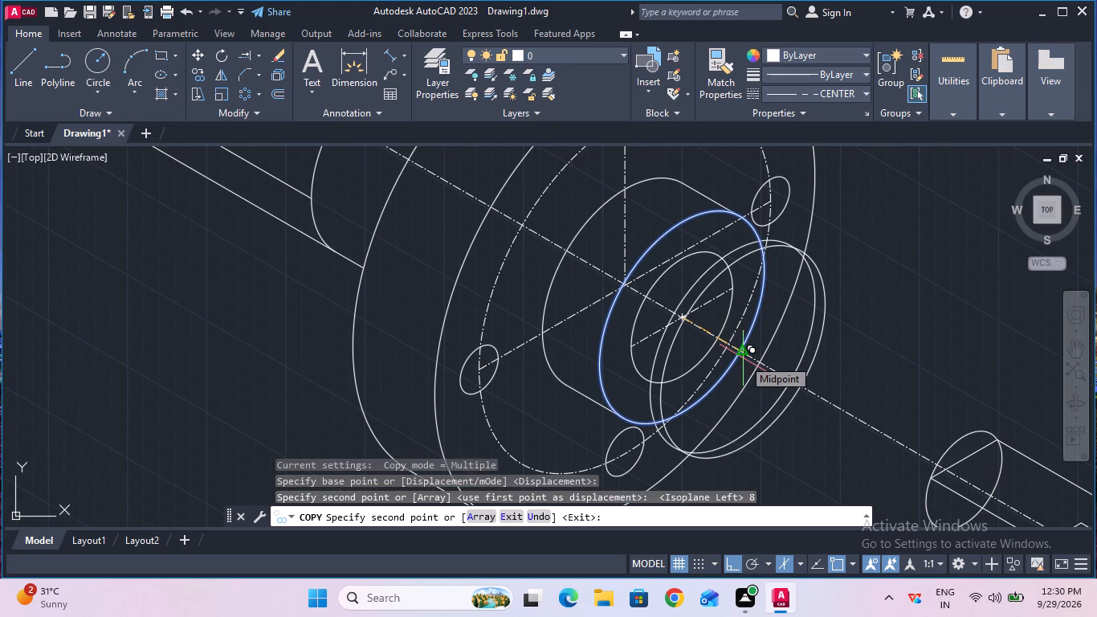
key("Escape")
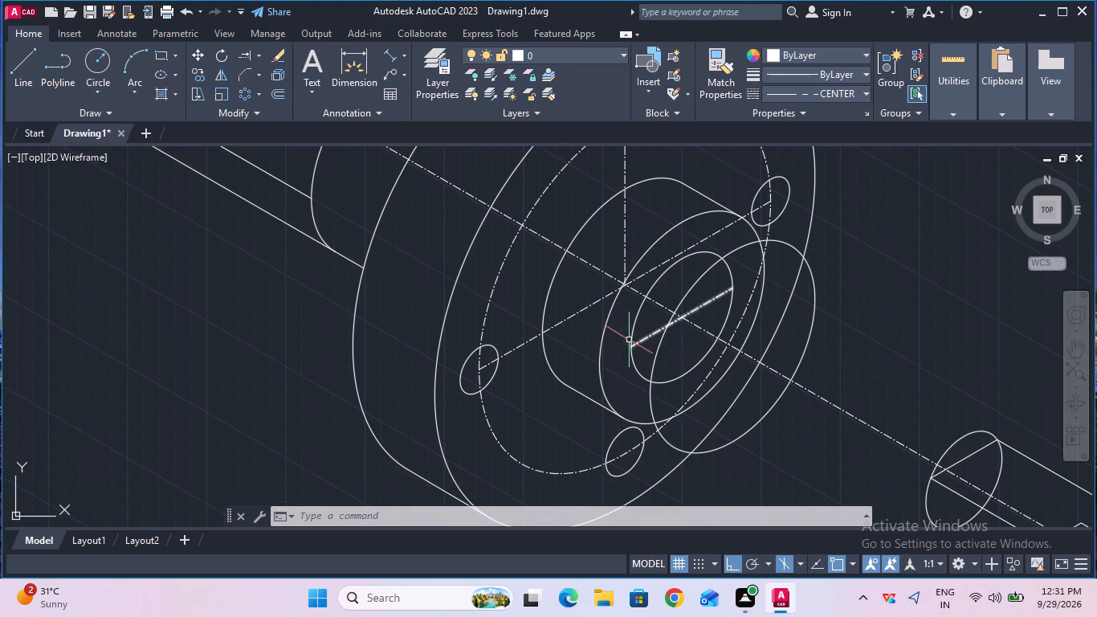
Trim the parts of the 16 mm isocircle, the boss's front edge and the collar's front edge hidden behind the copied isocircle.
left_click(257, 53)
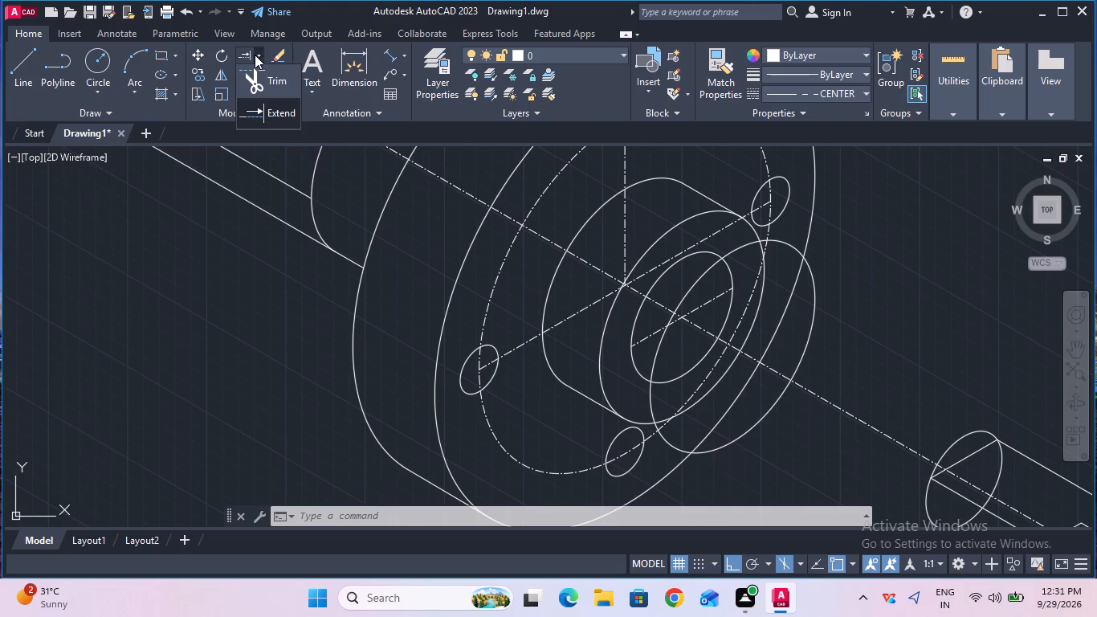
left_click(255, 79)
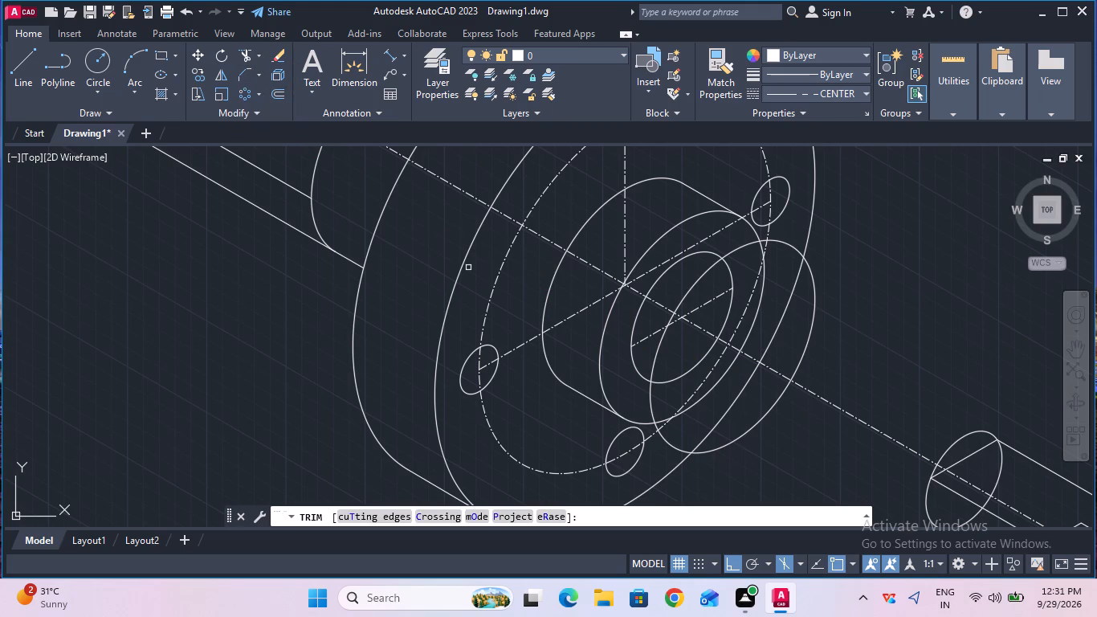
left_click(689, 370)
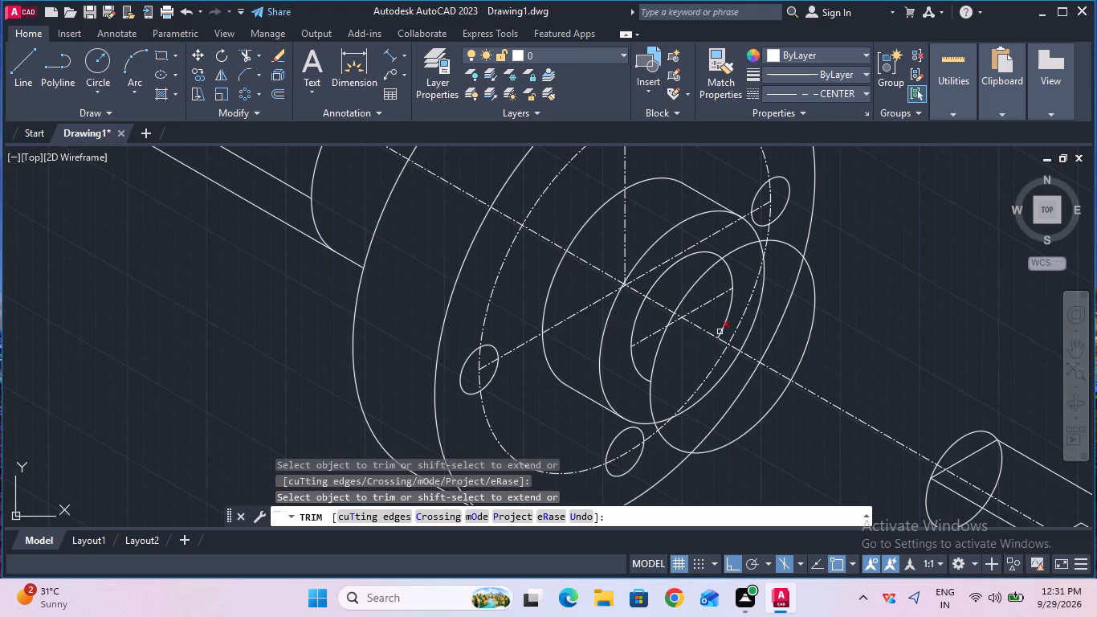
left_click(723, 327)
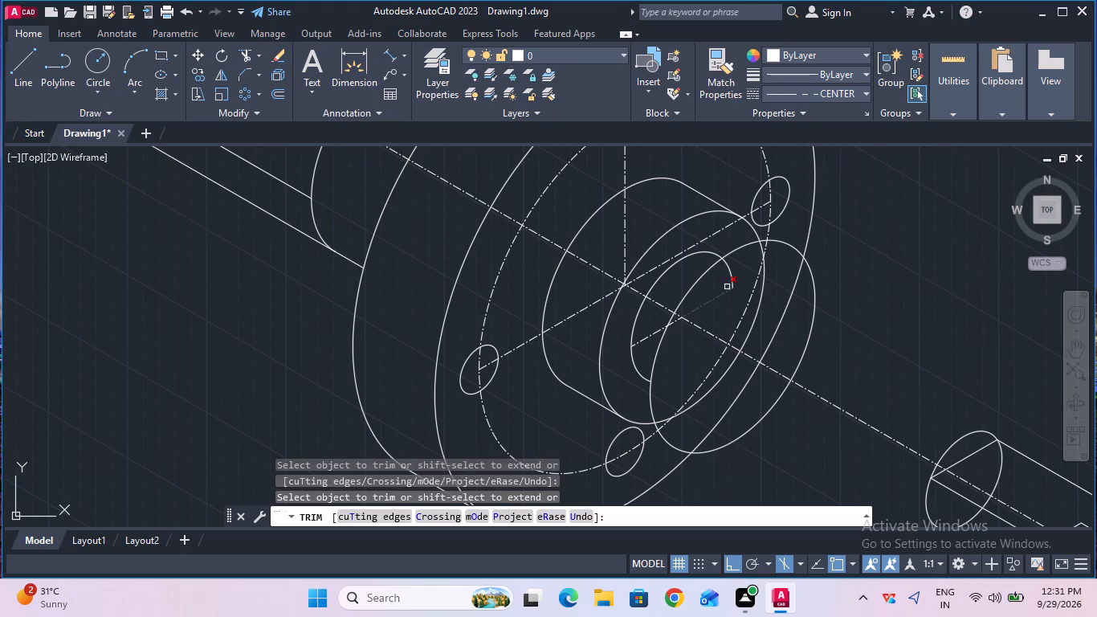
left_click(732, 273)
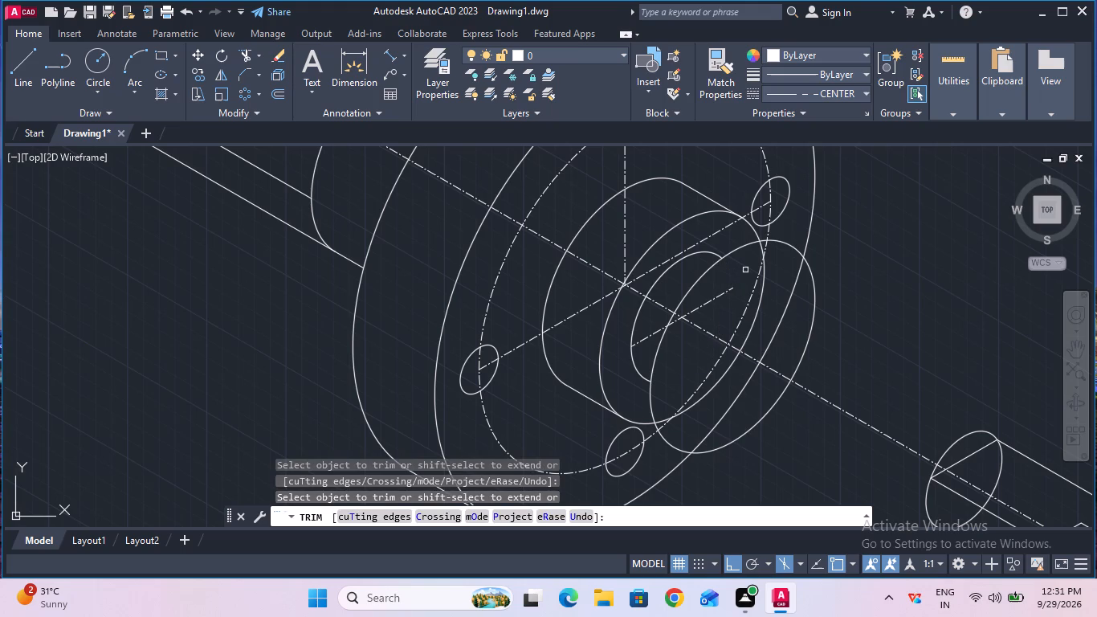
left_click(762, 246)
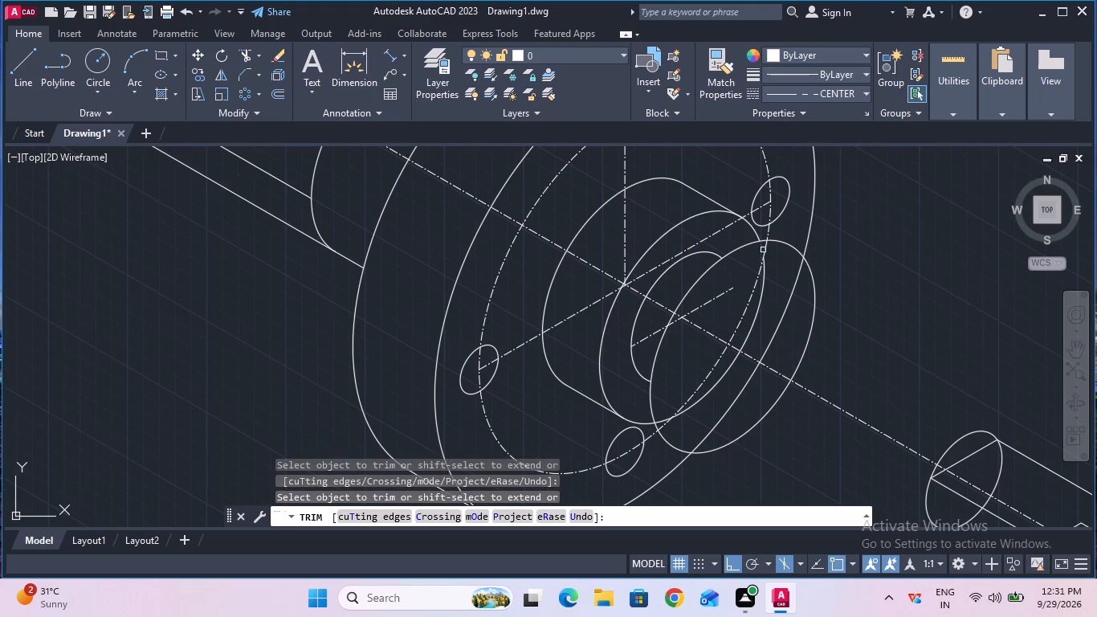
left_click(765, 270)
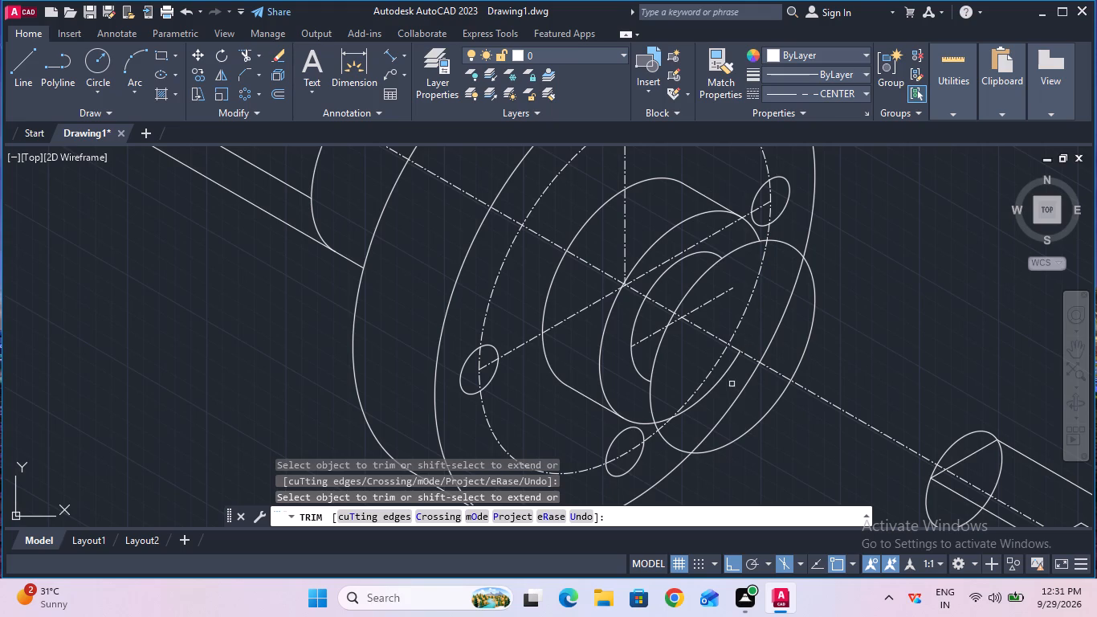
left_click(724, 379)
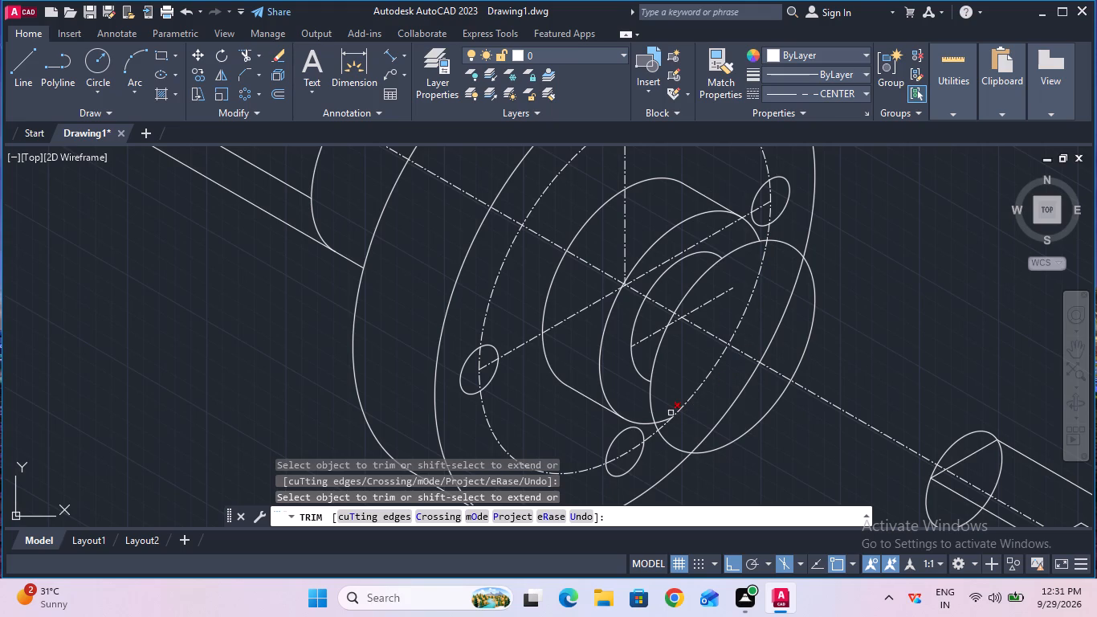
left_click(667, 418)
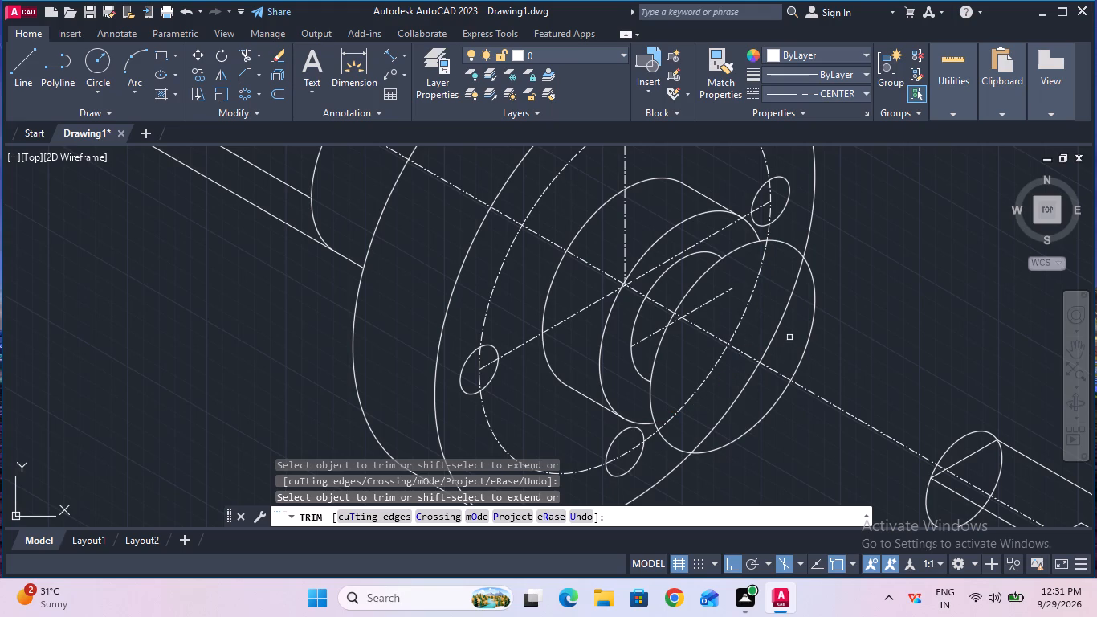
left_click(776, 331)
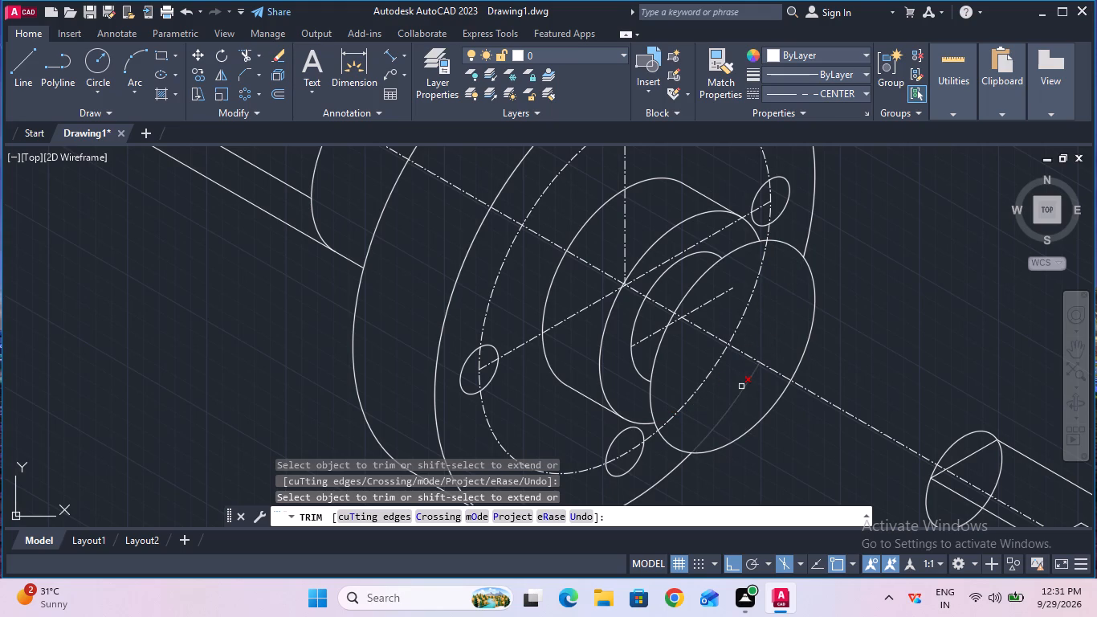
left_click(741, 386)
key("Escape")
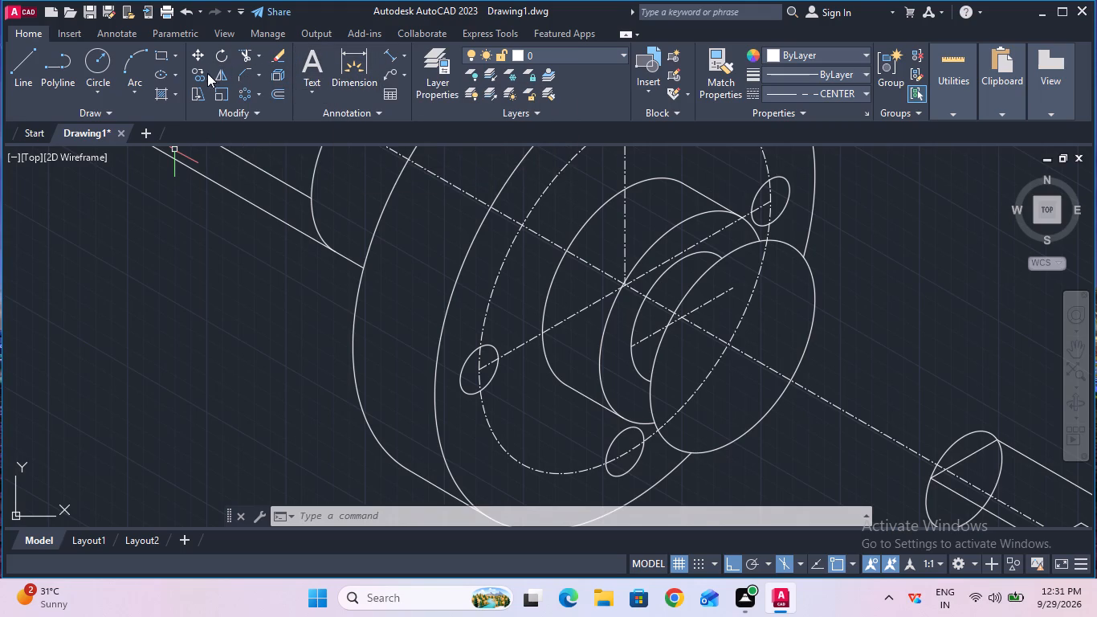
Copy the front-most 13 mm radius isocircle another 8 mm along the shaft axis toward the slotted body.
left_click(202, 73)
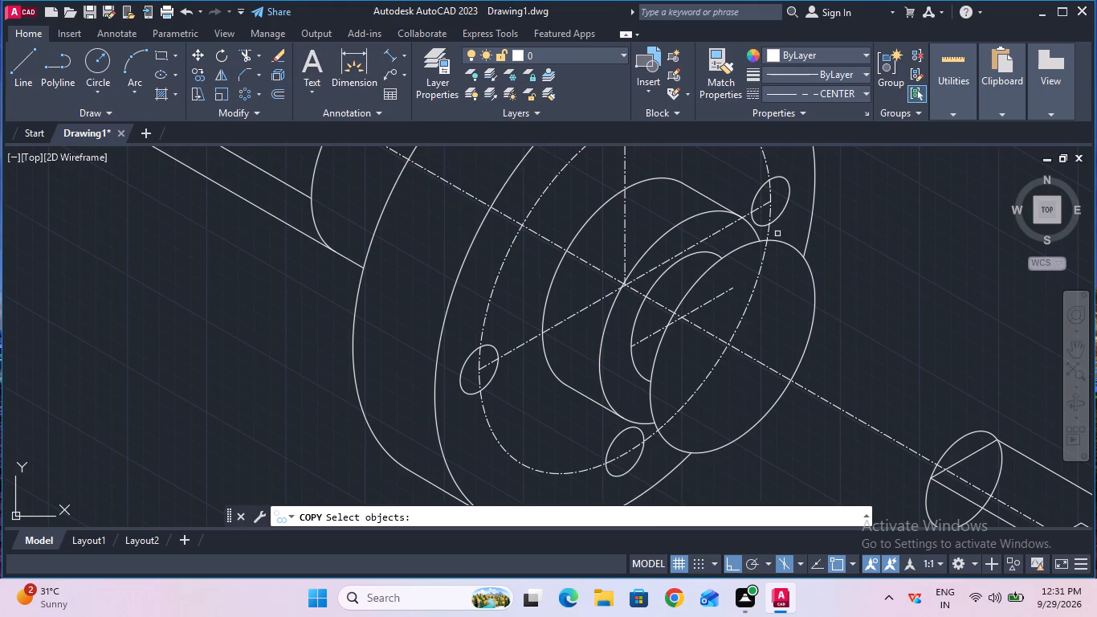
left_click(781, 239)
key("Return")
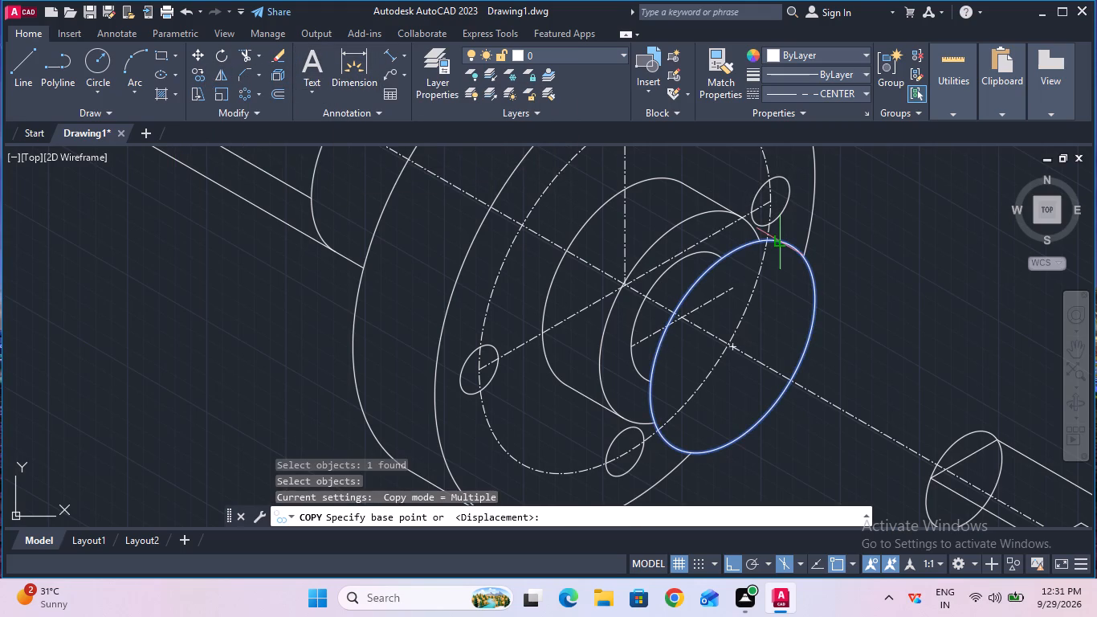
left_click(733, 347)
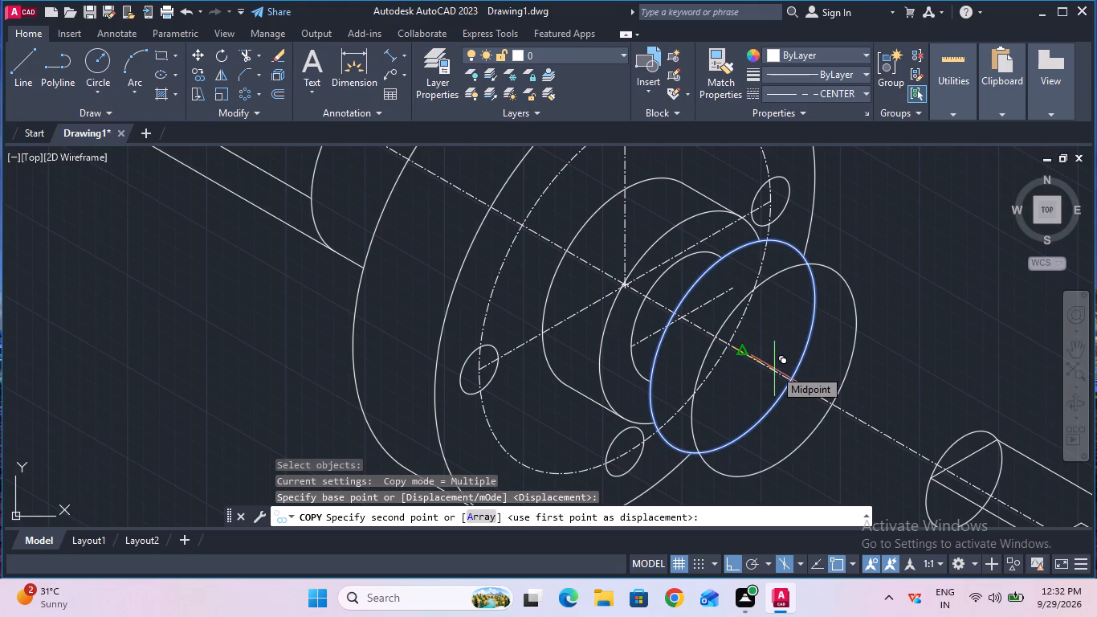
key("8")
key("Return")
key("Escape")
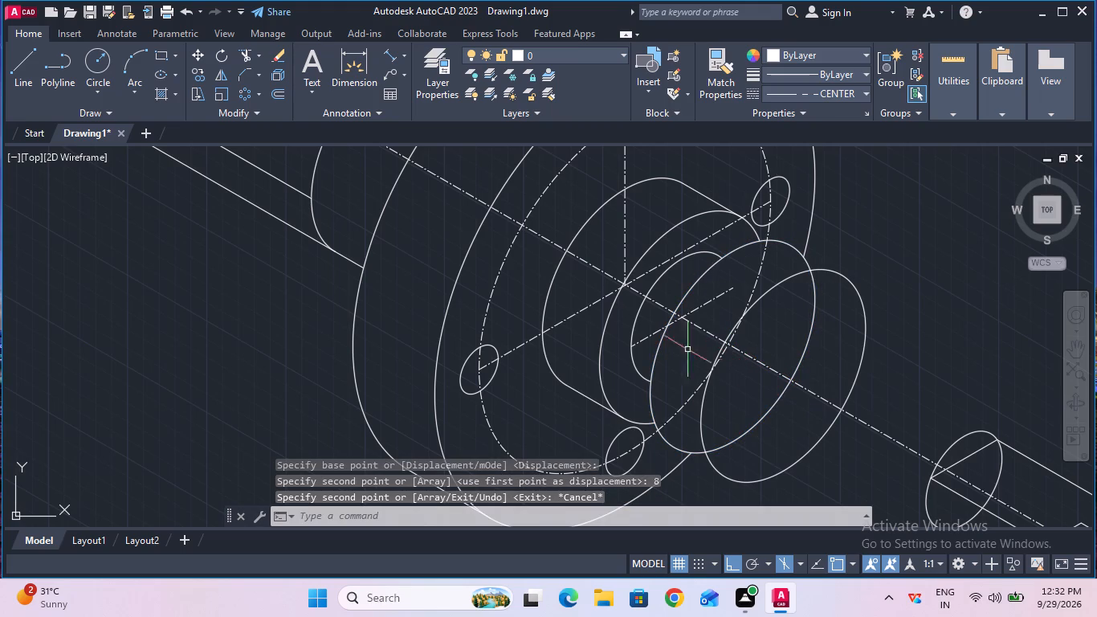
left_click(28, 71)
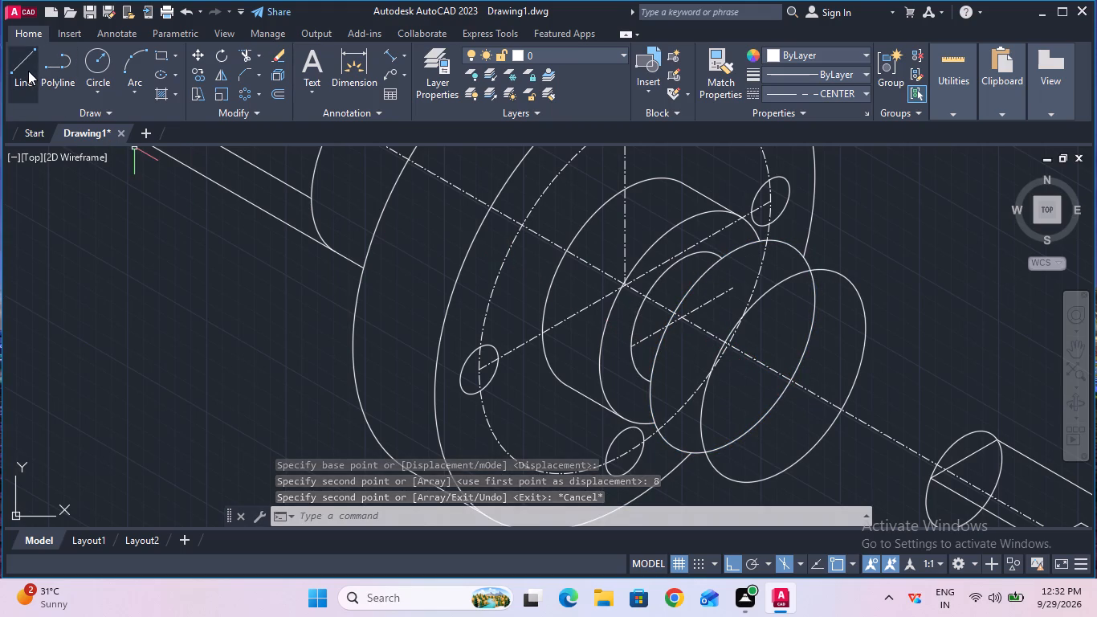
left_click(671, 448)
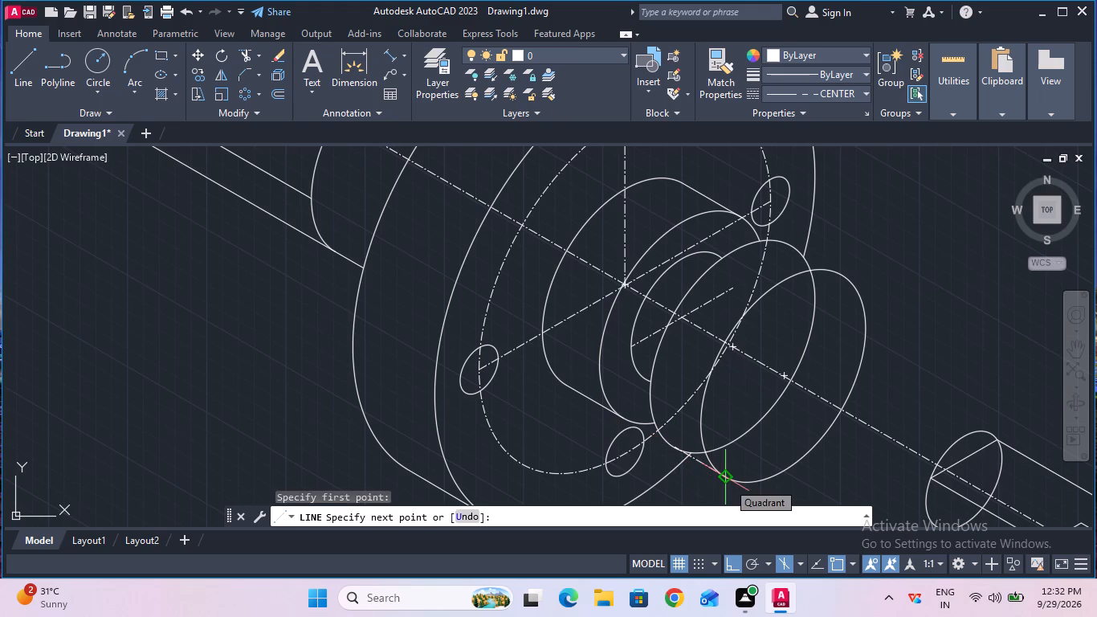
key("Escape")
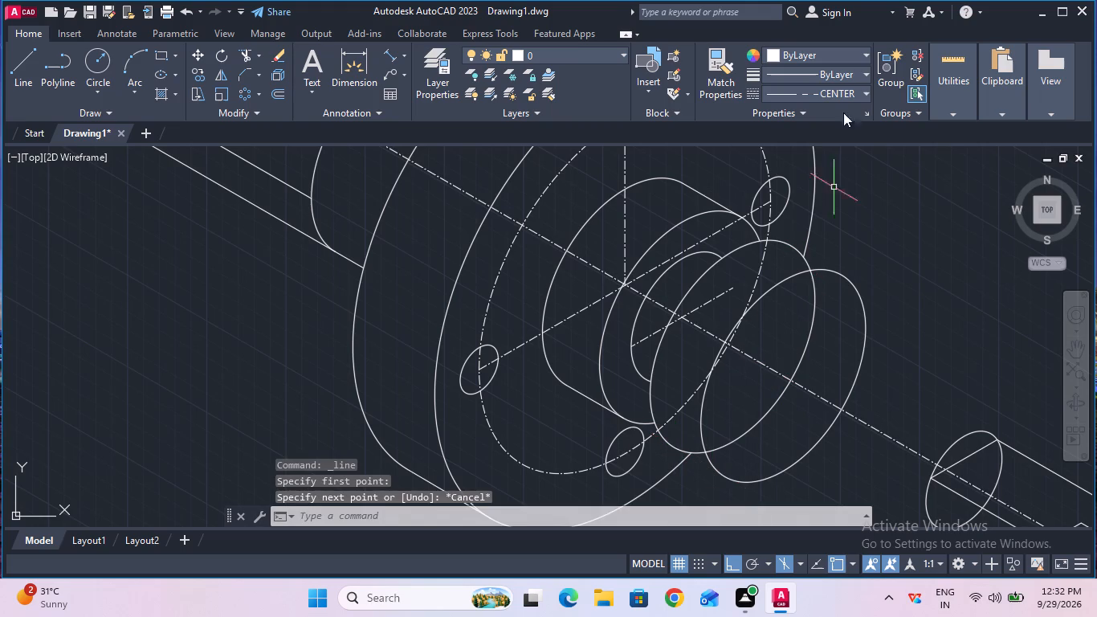
Draw two edge lines along the shaft axis in ByBlock linetype, joining the outer quadrants of the two front-most 13 mm radius isocircles.
left_click(843, 91)
left_click(842, 133)
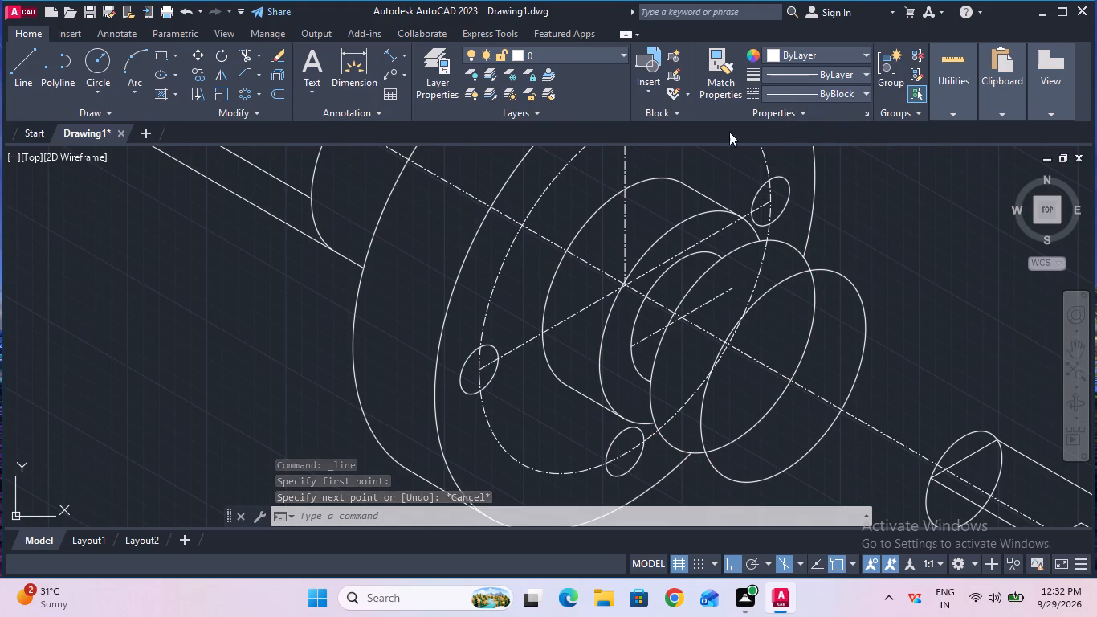
left_click(14, 68)
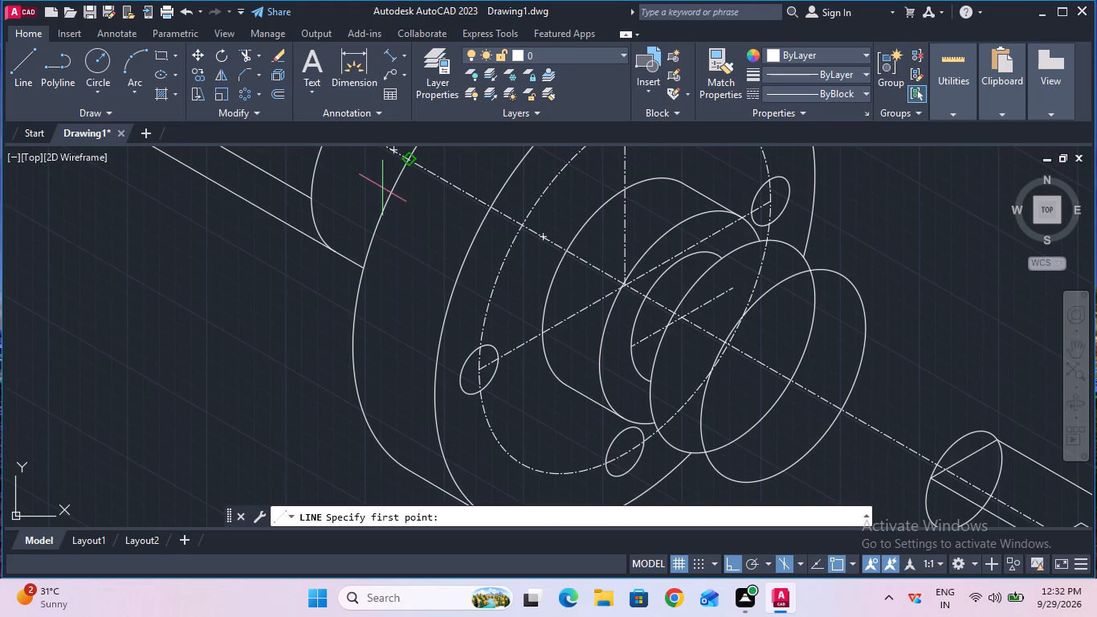
left_click(789, 249)
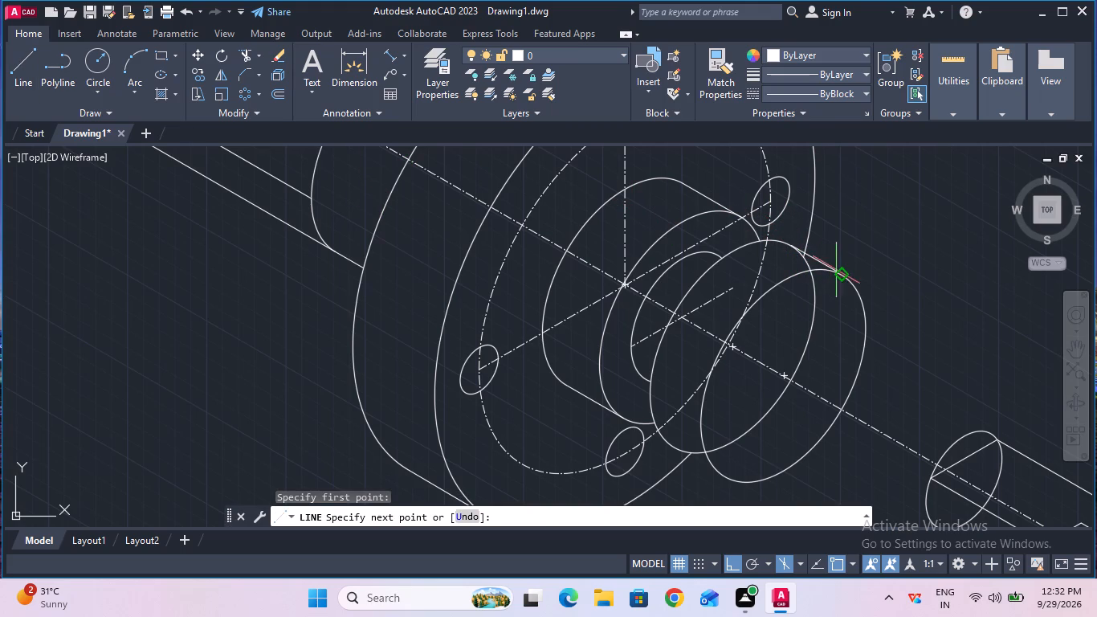
left_click(840, 271)
key("Escape")
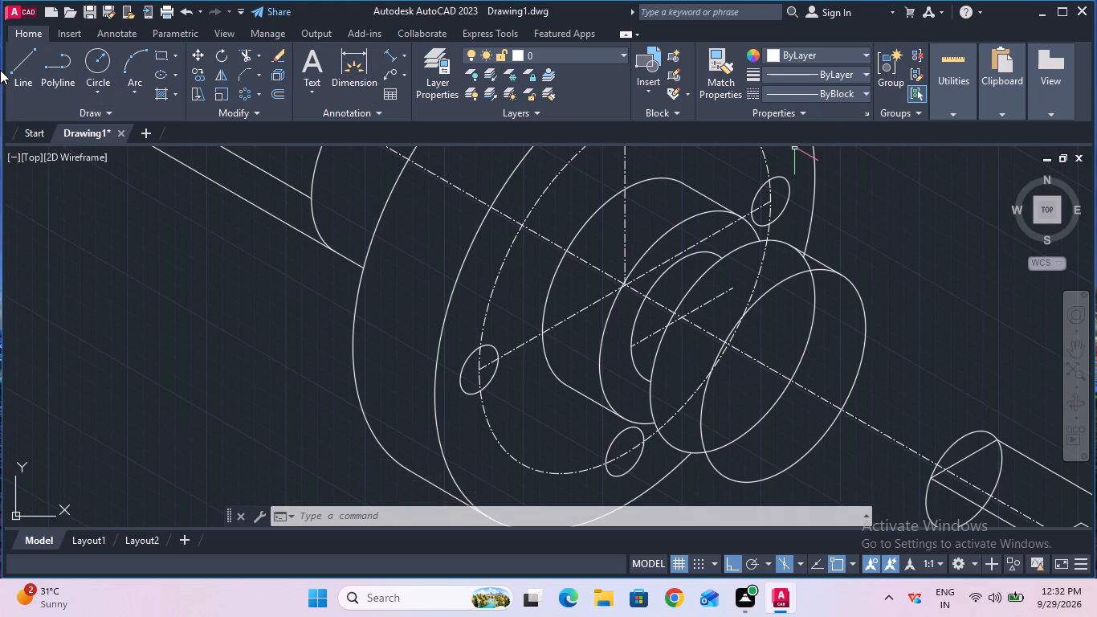
double_click(26, 75)
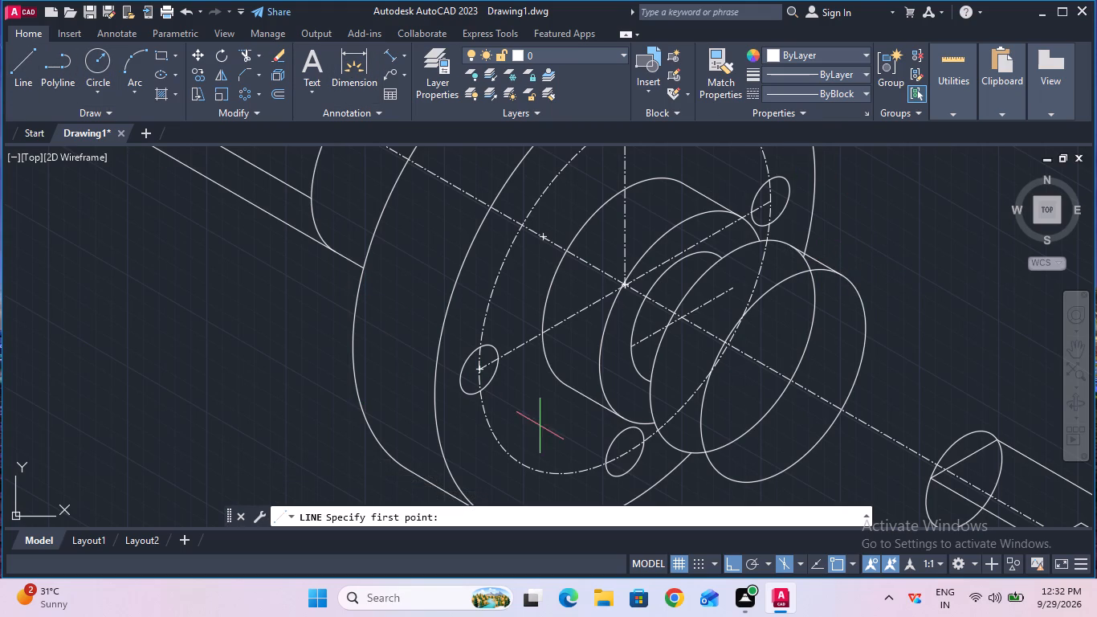
left_click(671, 448)
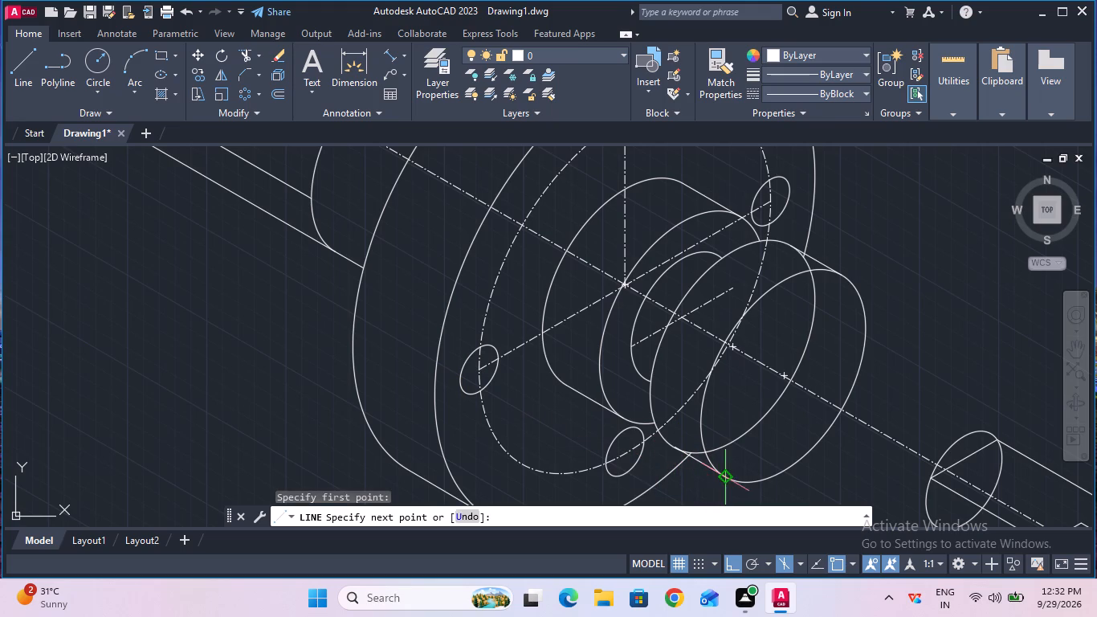
left_click(723, 480)
key("Escape")
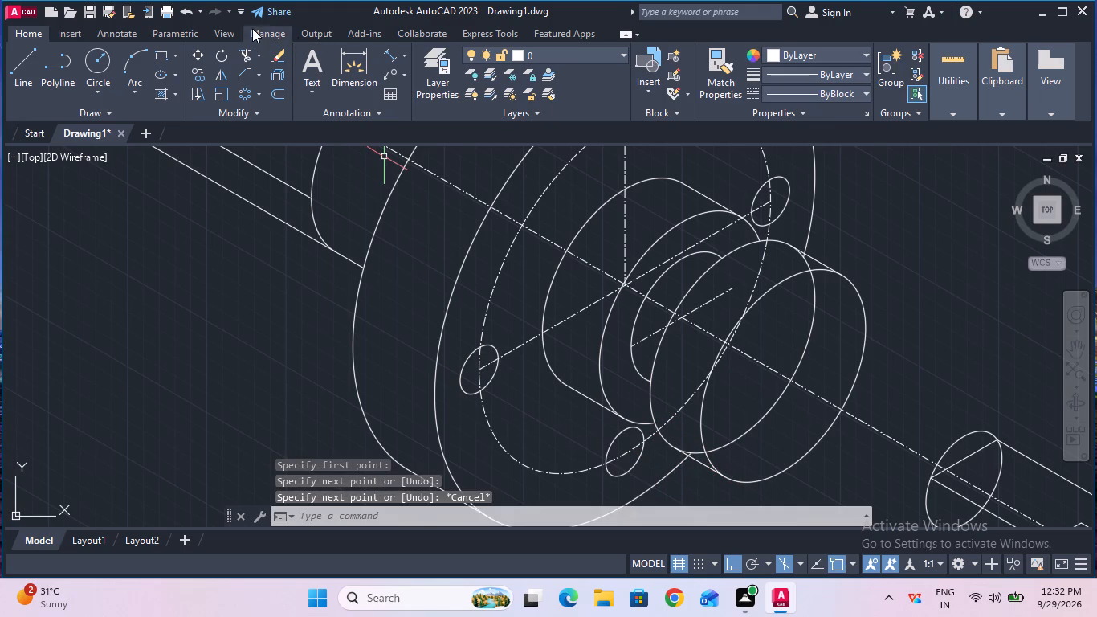
Trim the hidden front arc of the rear isocircle in the new ring and the collar edge ends that cross its edge lines.
double_click(242, 53)
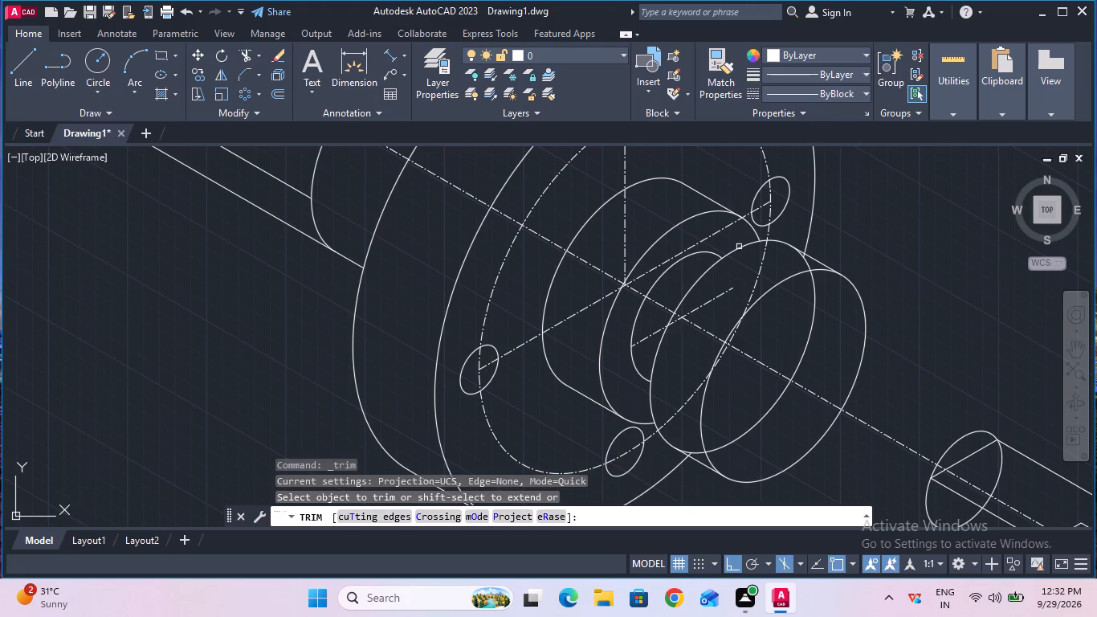
left_click(806, 265)
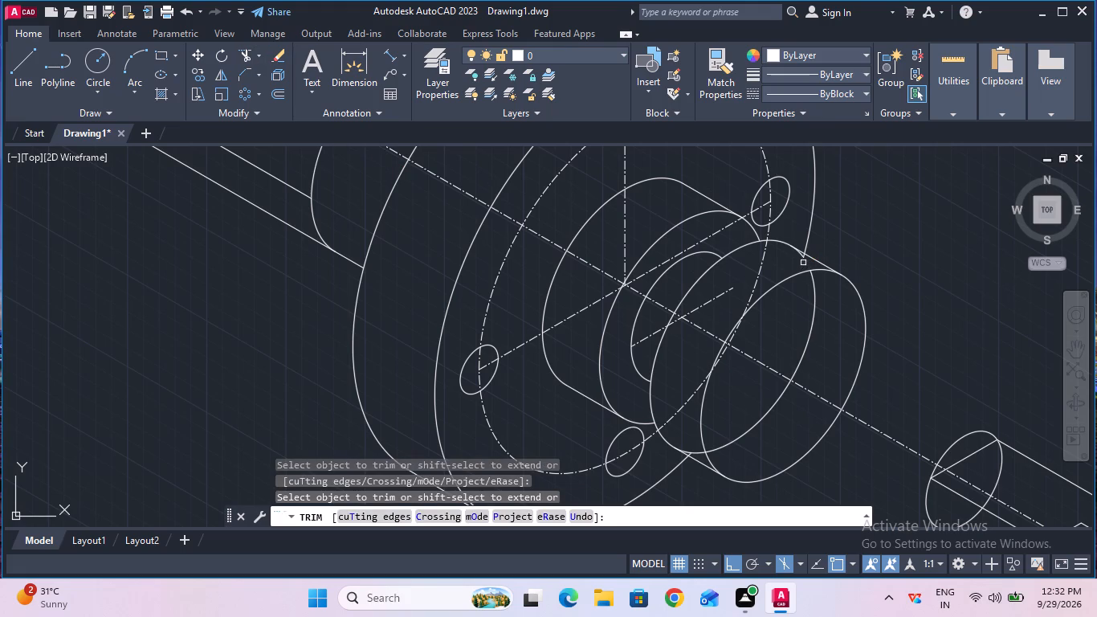
left_click(802, 259)
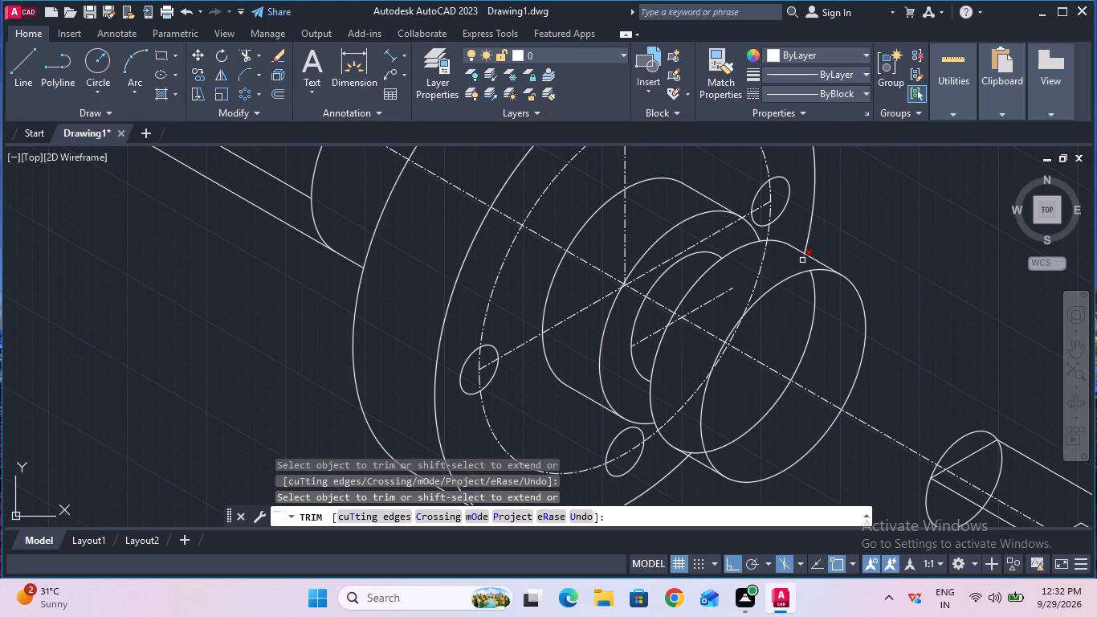
left_click(802, 259)
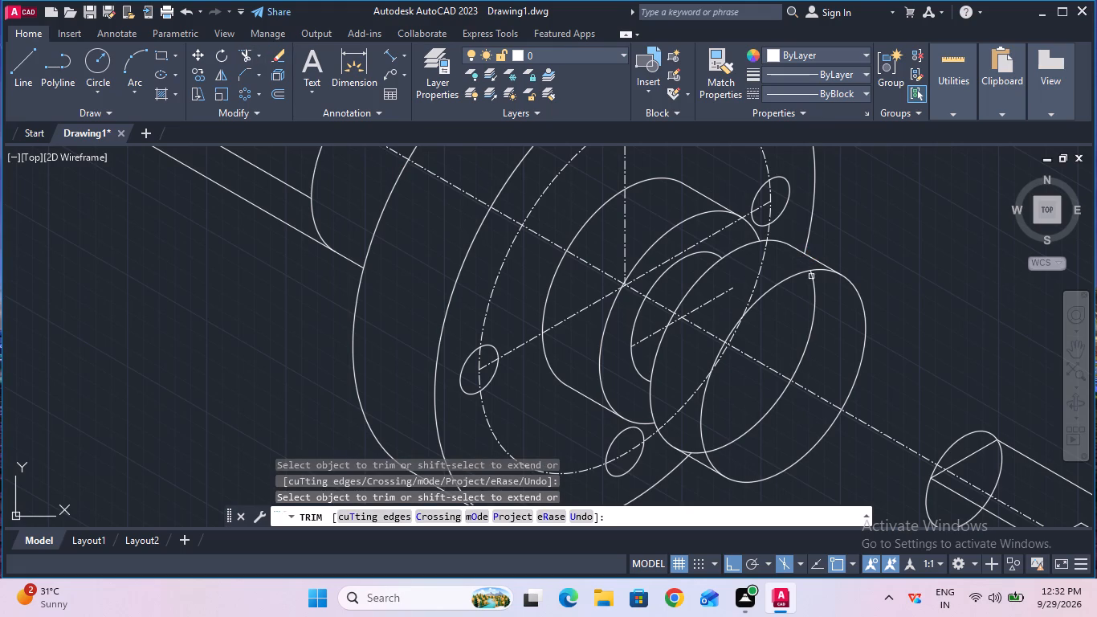
left_click(814, 286)
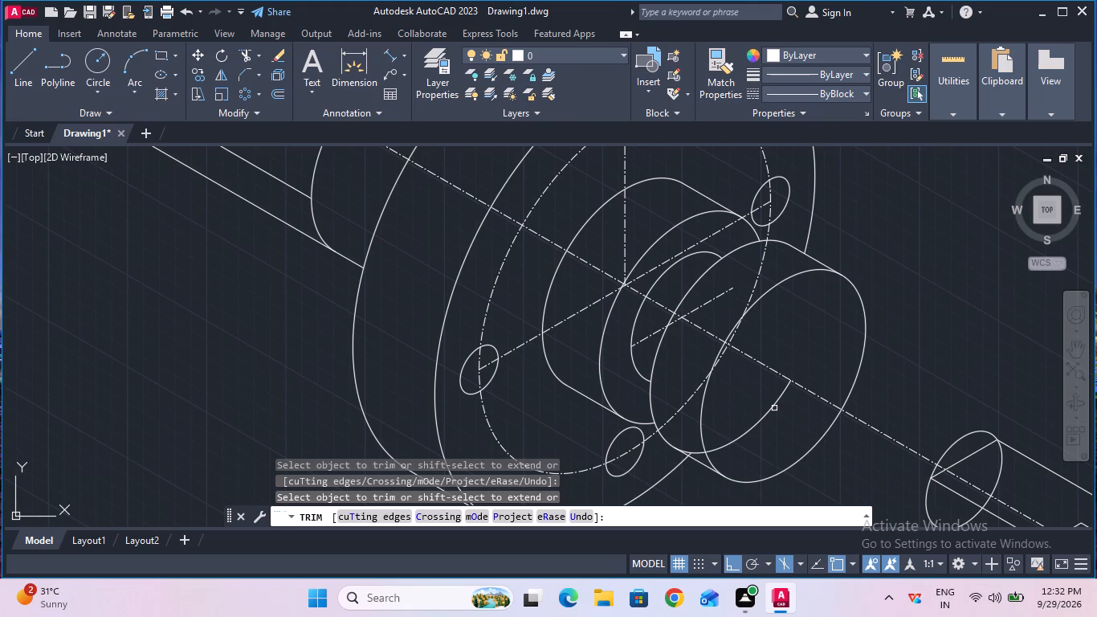
left_click(774, 406)
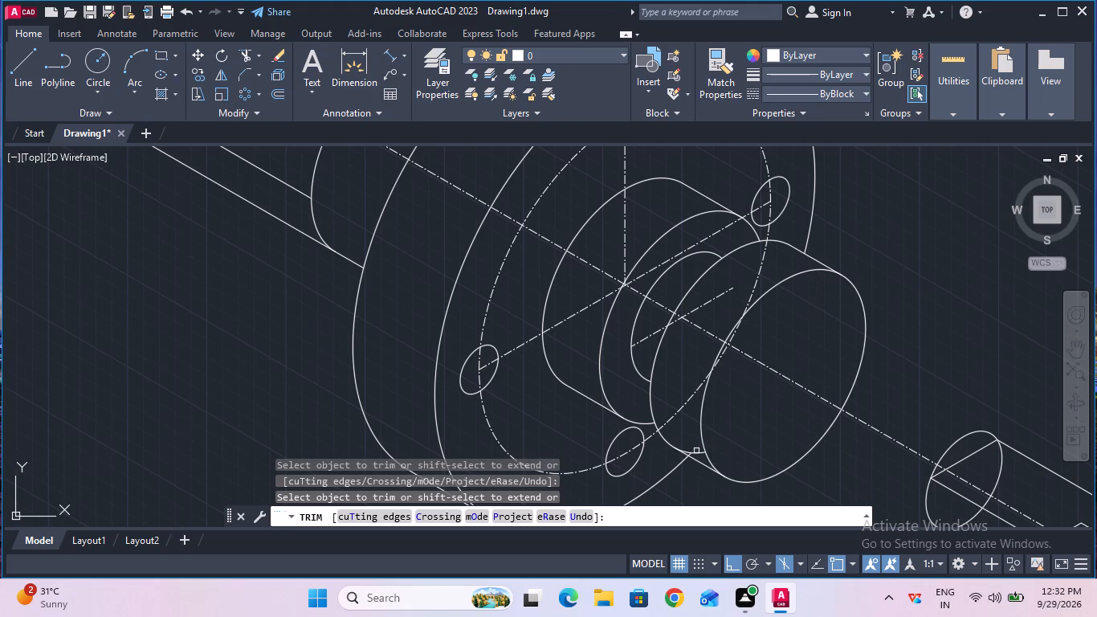
left_click(696, 451)
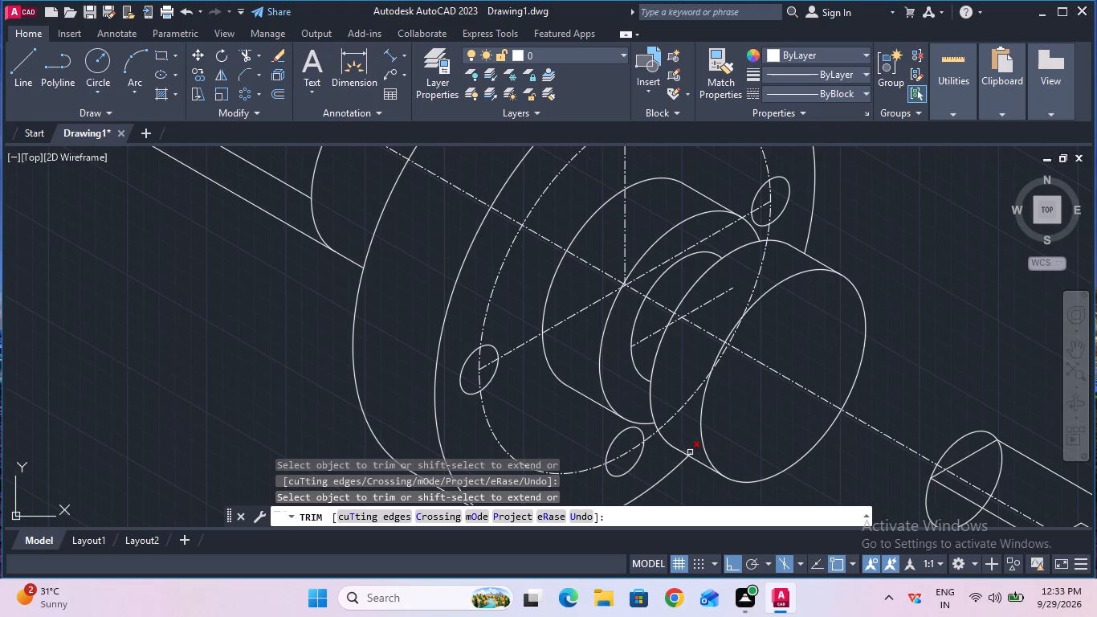
left_click(690, 452)
left_click(691, 452)
key("Escape")
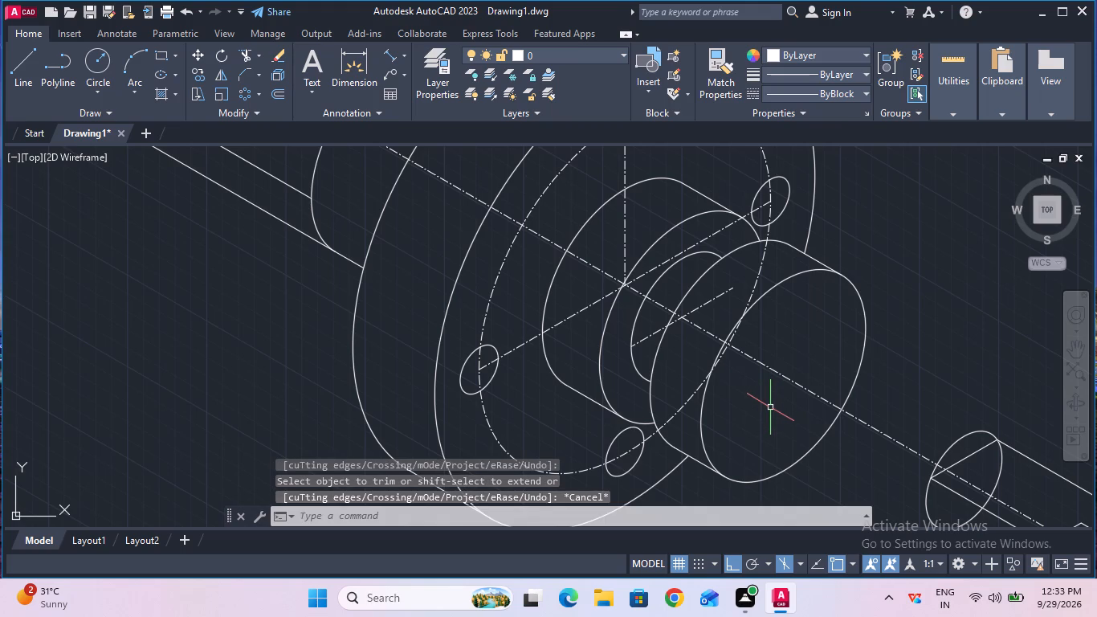
Copy the isocircle at the slotted body's collar-facing end 5 mm along the shaft axis toward the boss.
scroll(1006, 386, "down", 4, "ctrl")
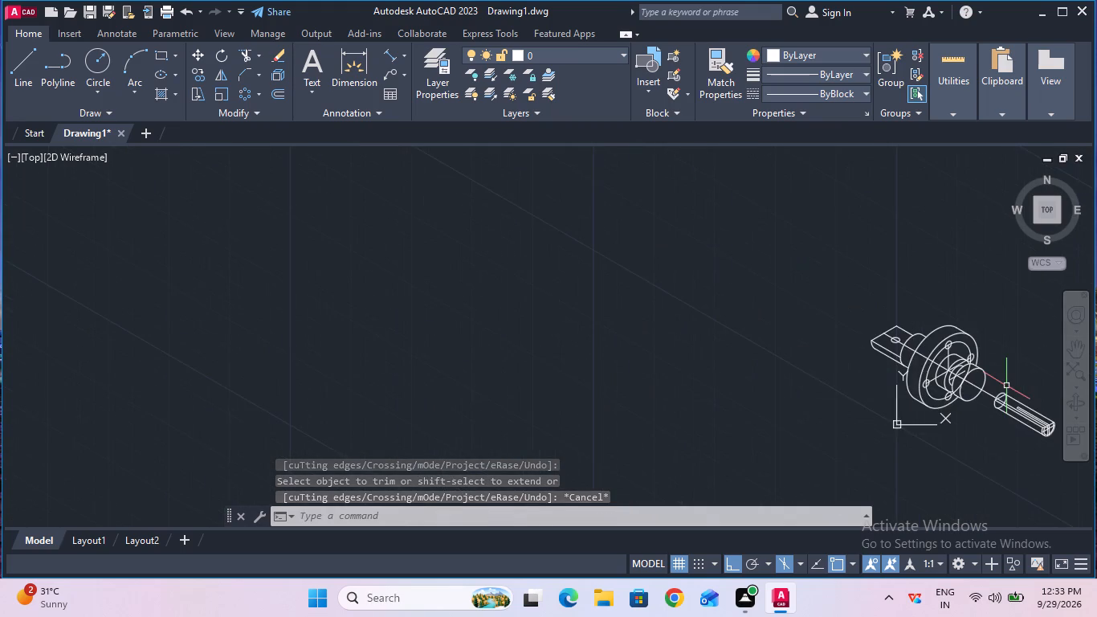
scroll(1006, 386, "up", 2, "ctrl")
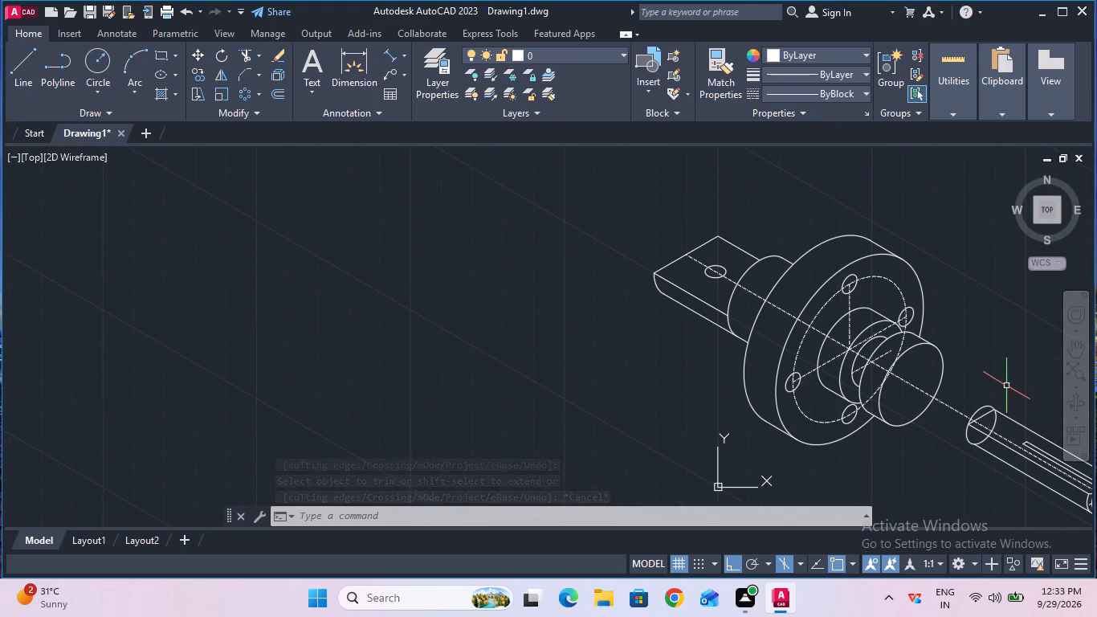
left_click(1080, 341)
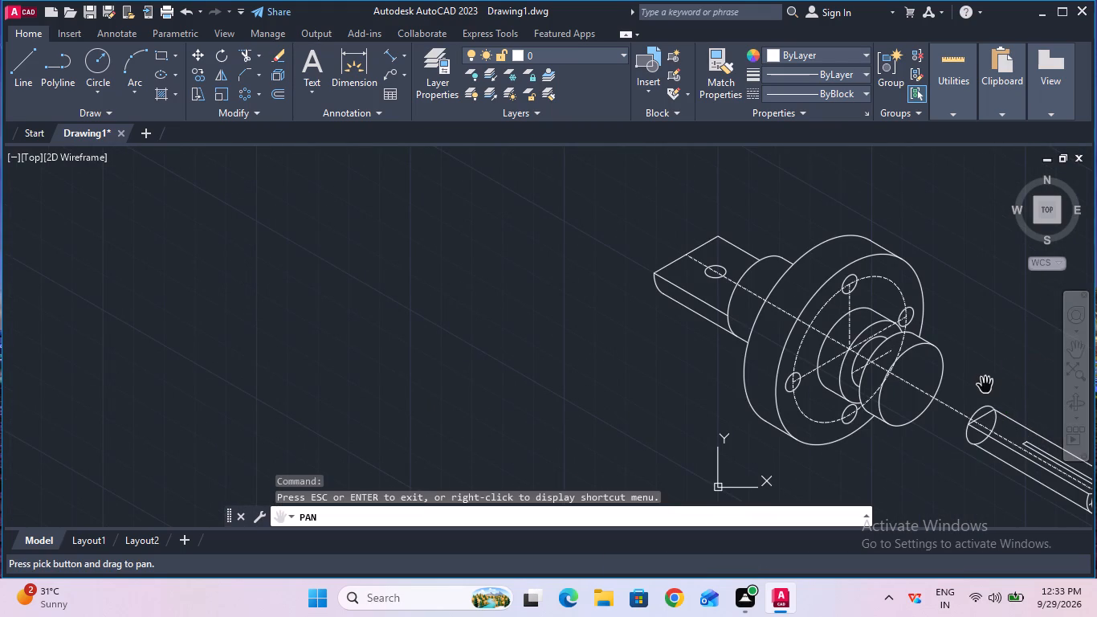
left_click_drag(981, 387, 897, 341)
scroll(896, 340, "up", 1, "ctrl")
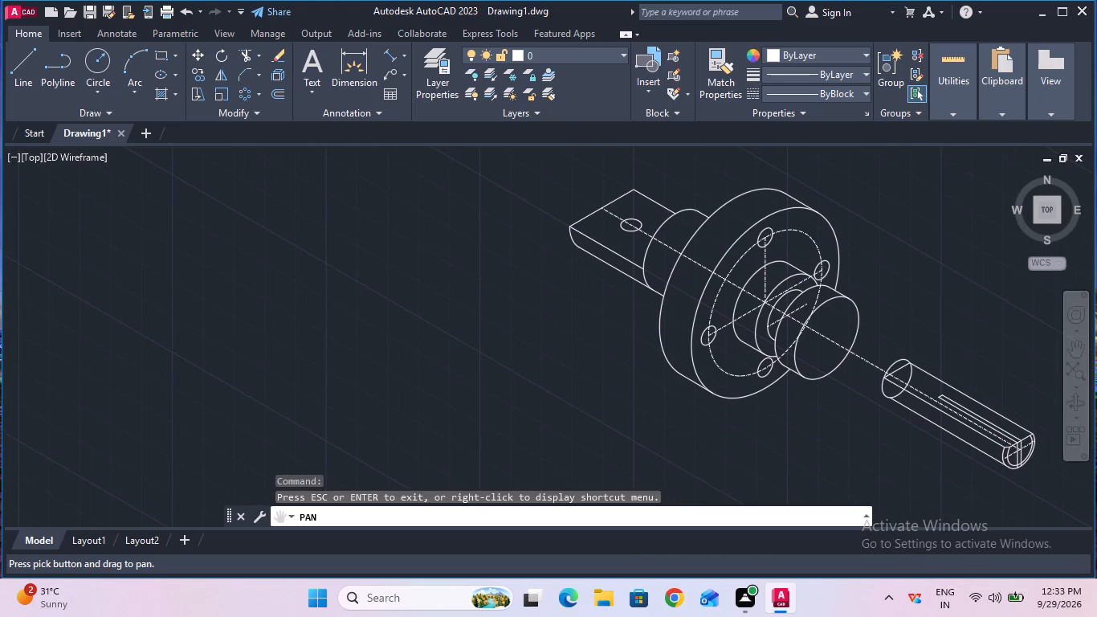
key("Escape")
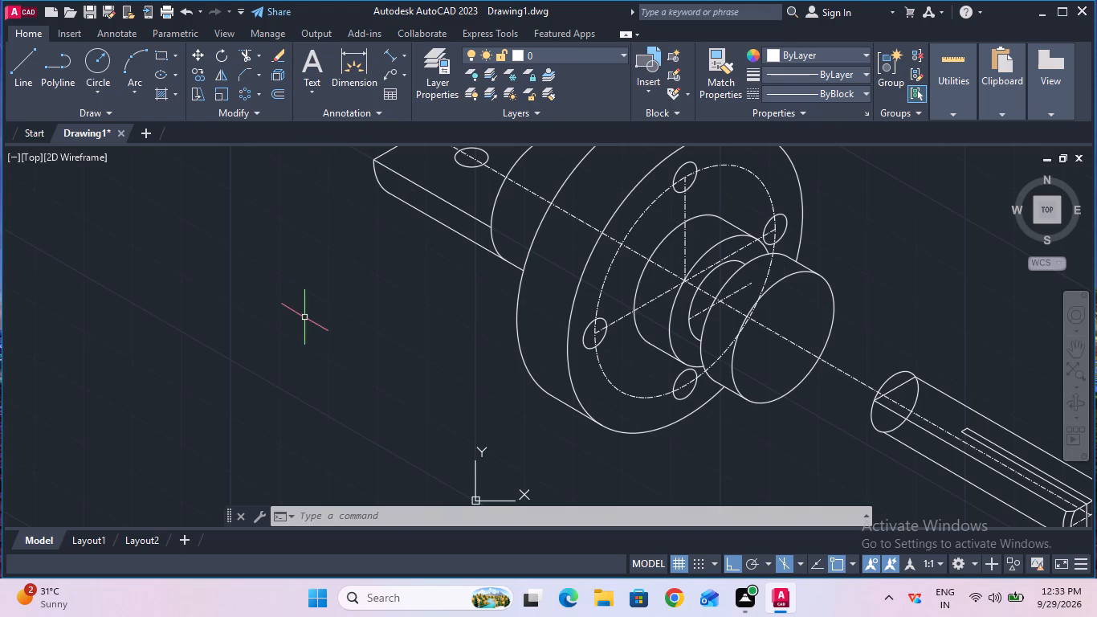
left_click(192, 78)
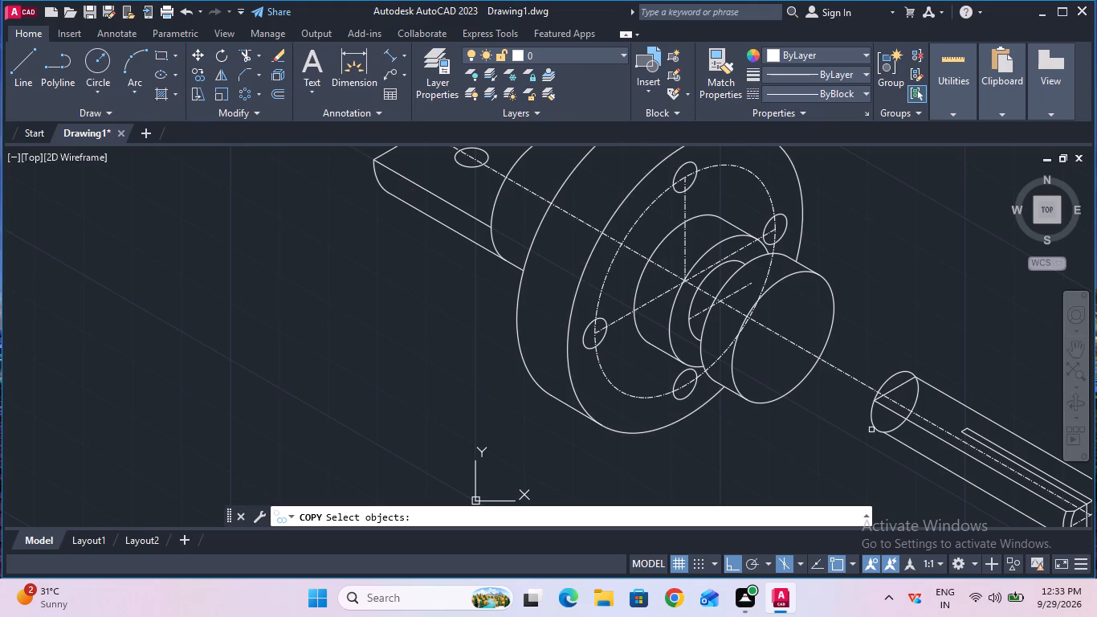
scroll(871, 430, "up", 3, "ctrl")
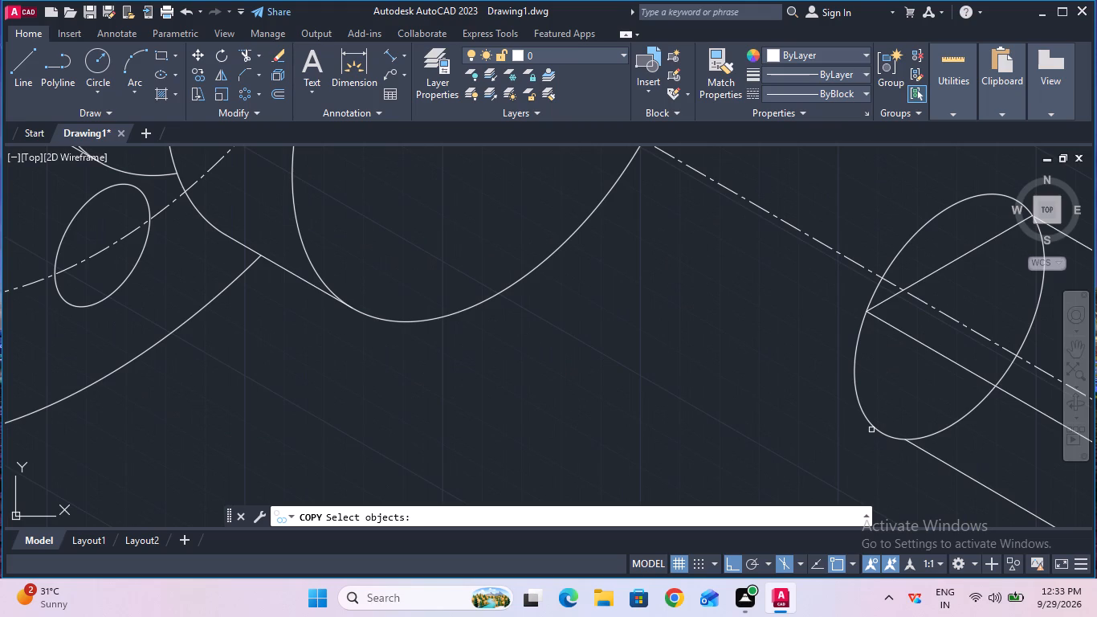
scroll(871, 430, "down", 3, "ctrl")
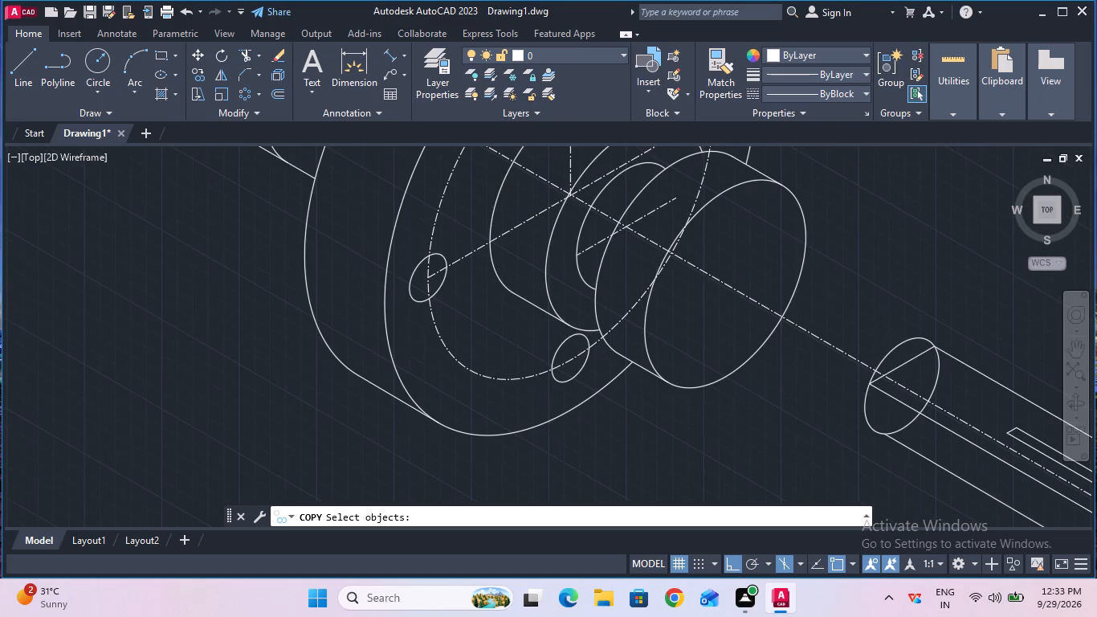
scroll(871, 430, "down", 1, "ctrl")
scroll(871, 430, "up", 2, "ctrl")
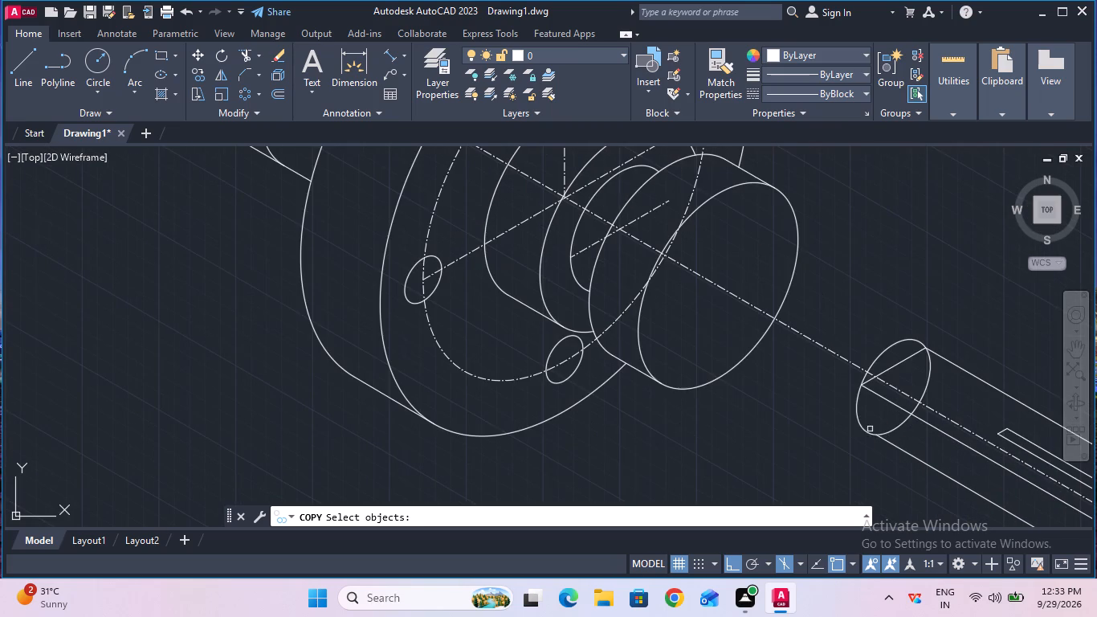
left_click(859, 424)
key("Return")
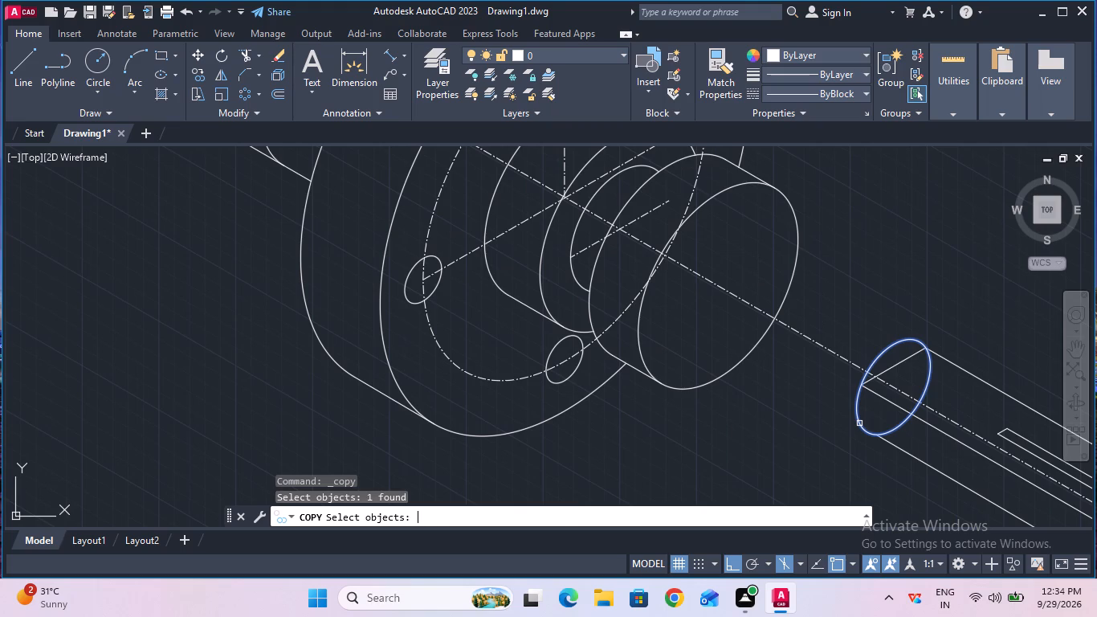
left_click(899, 388)
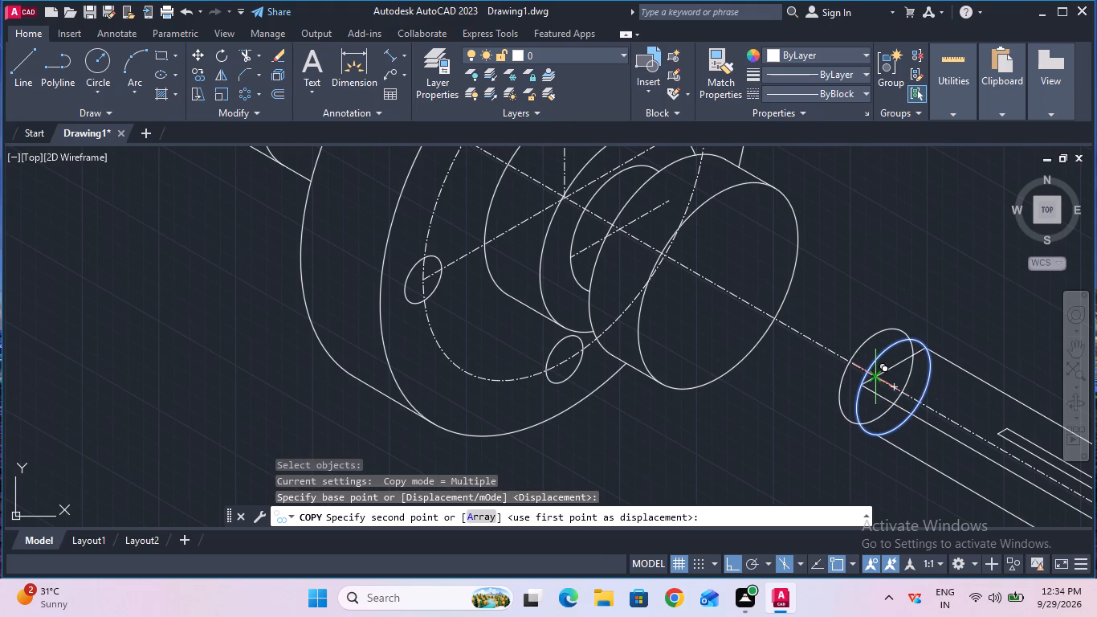
key("5")
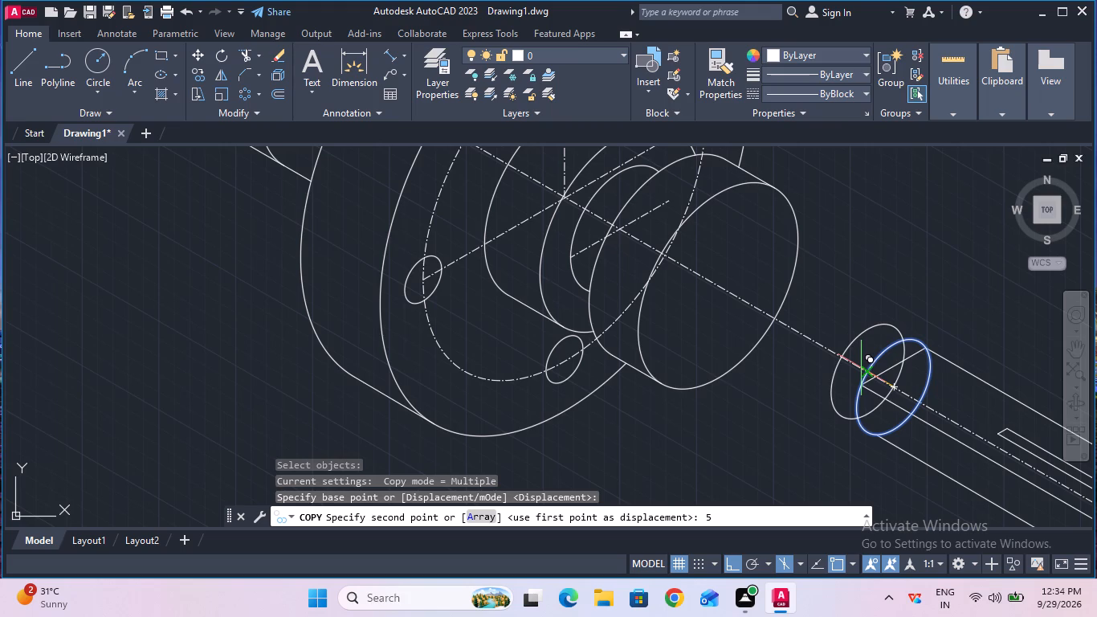
key("Return")
key("Escape")
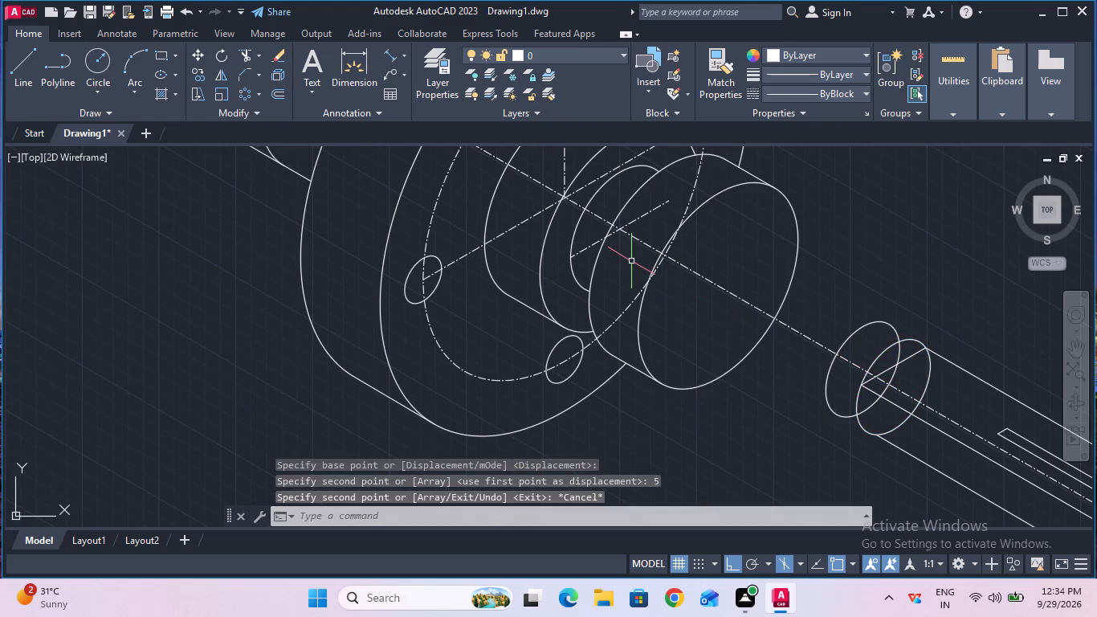
Trim the parts of the copied isocircle hidden behind the slotted body's end isocircle.
left_click(243, 60)
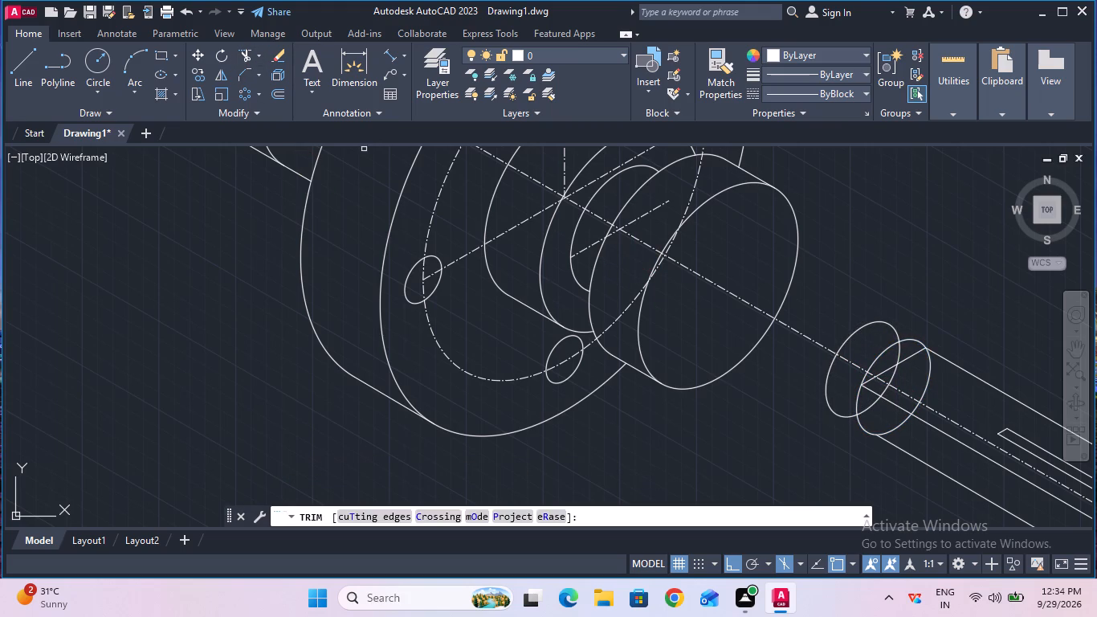
left_click(858, 417)
left_click(885, 389)
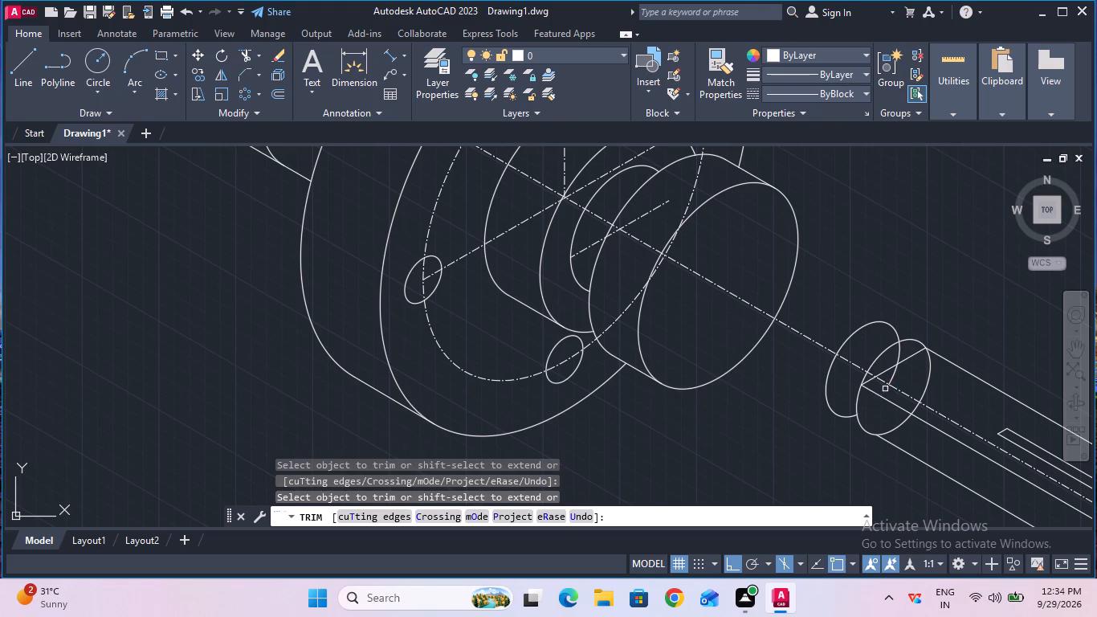
left_click(893, 378)
left_click(901, 347)
Draw two edge lines along the shaft axis joining the slotted body's end isocircle to its copied isocircle, closing the 5 mm ring.
key("Escape")
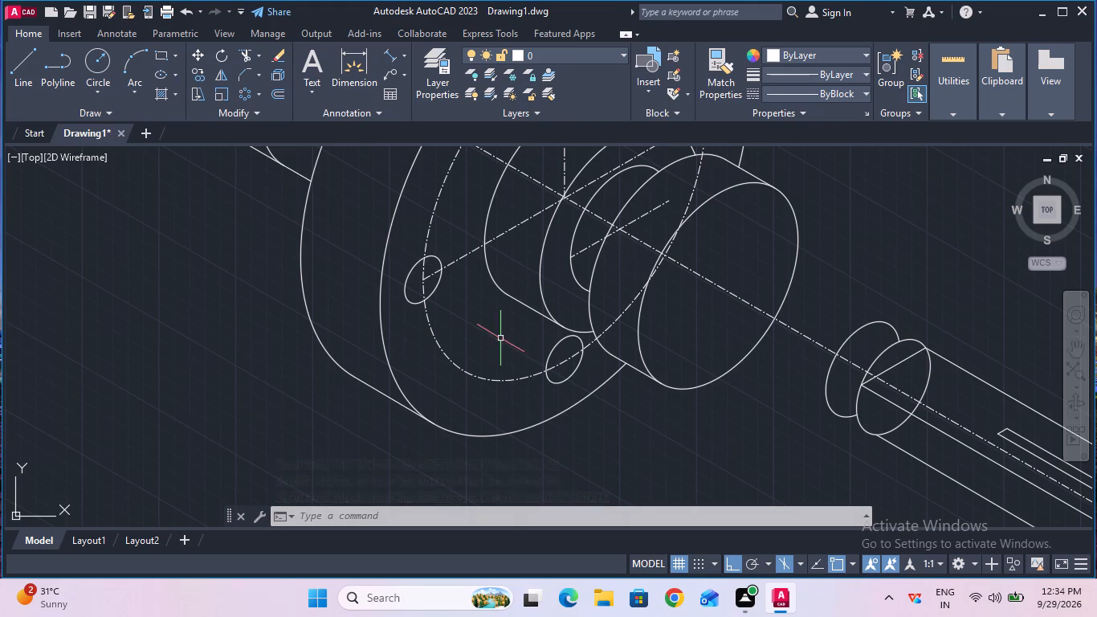
left_click(31, 92)
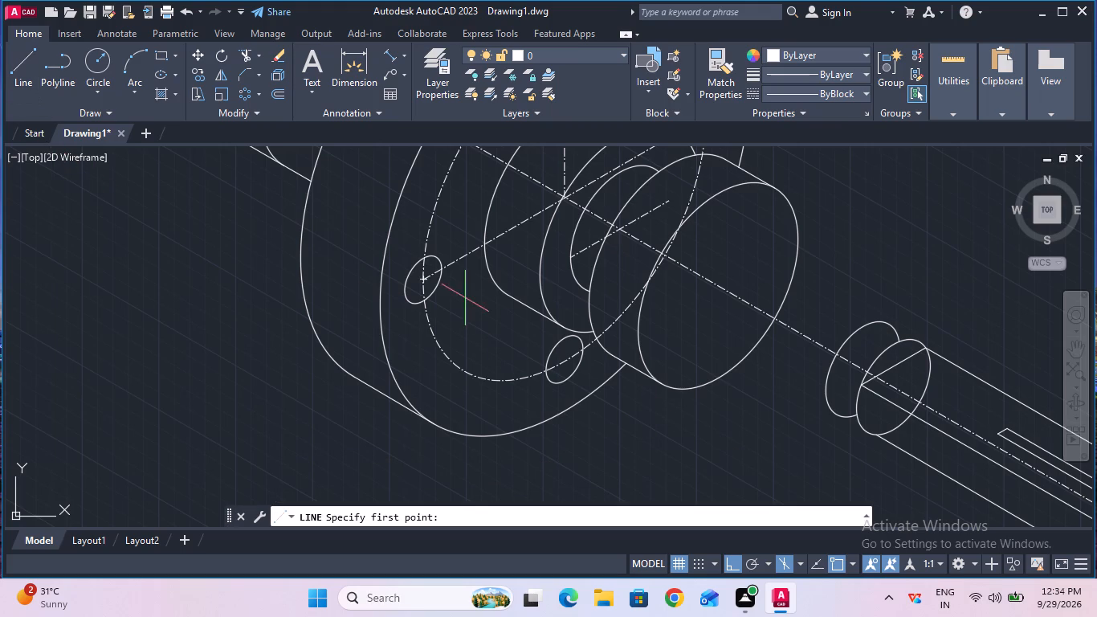
left_click(837, 419)
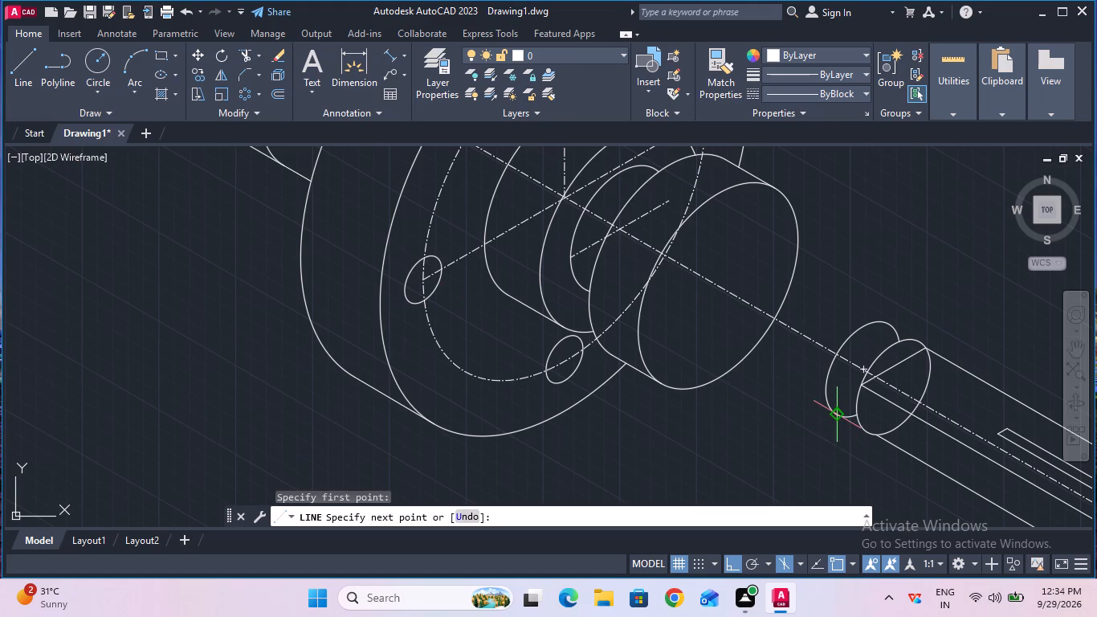
left_click(862, 427)
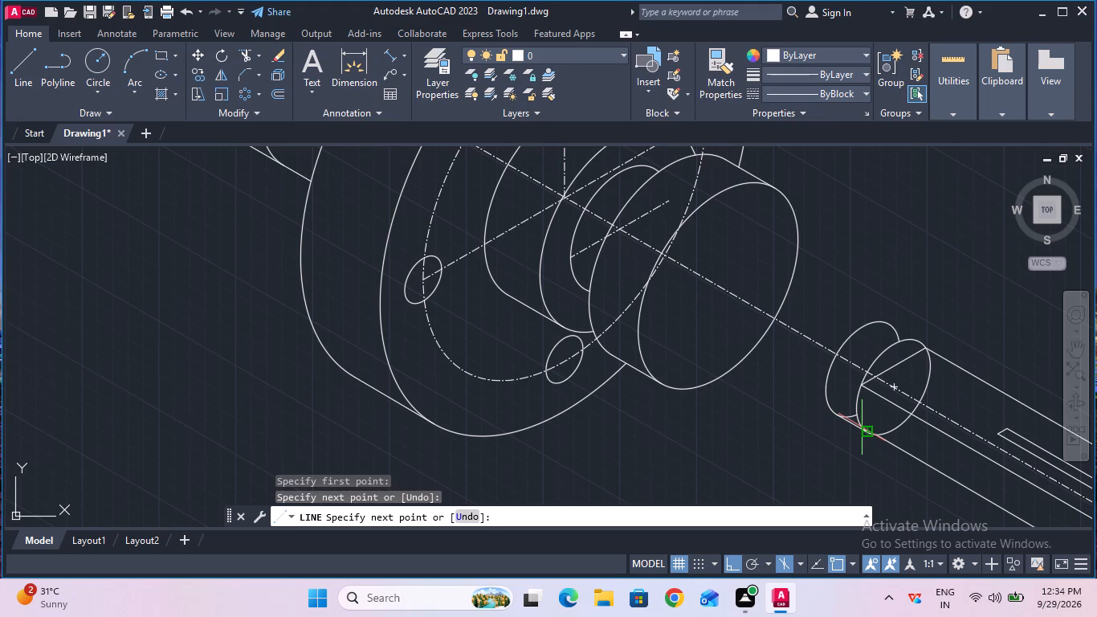
key("Escape")
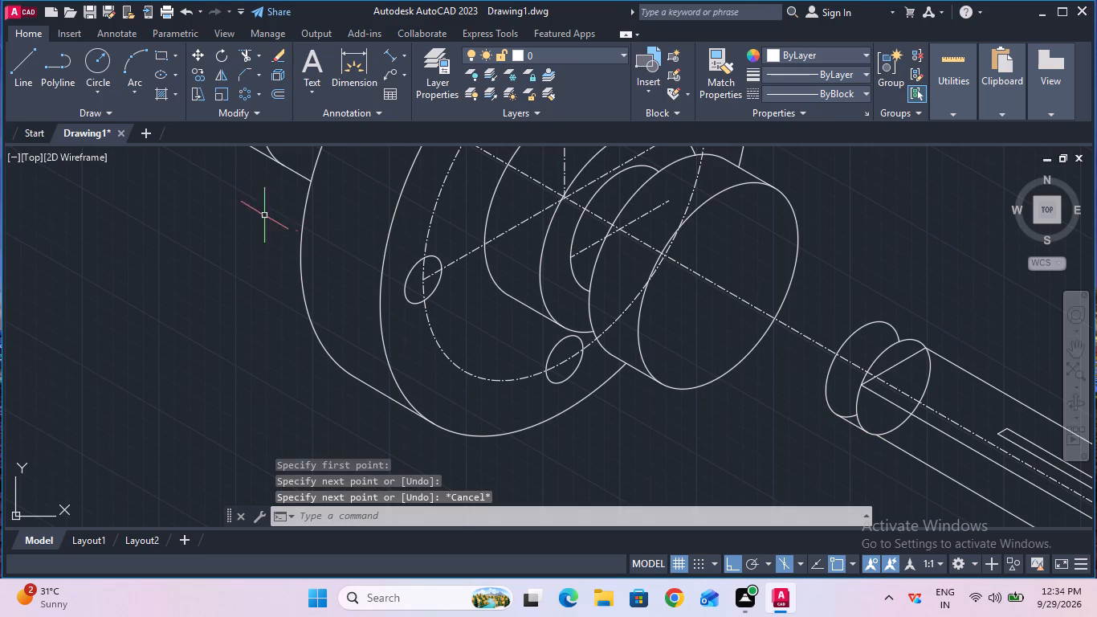
left_click(28, 82)
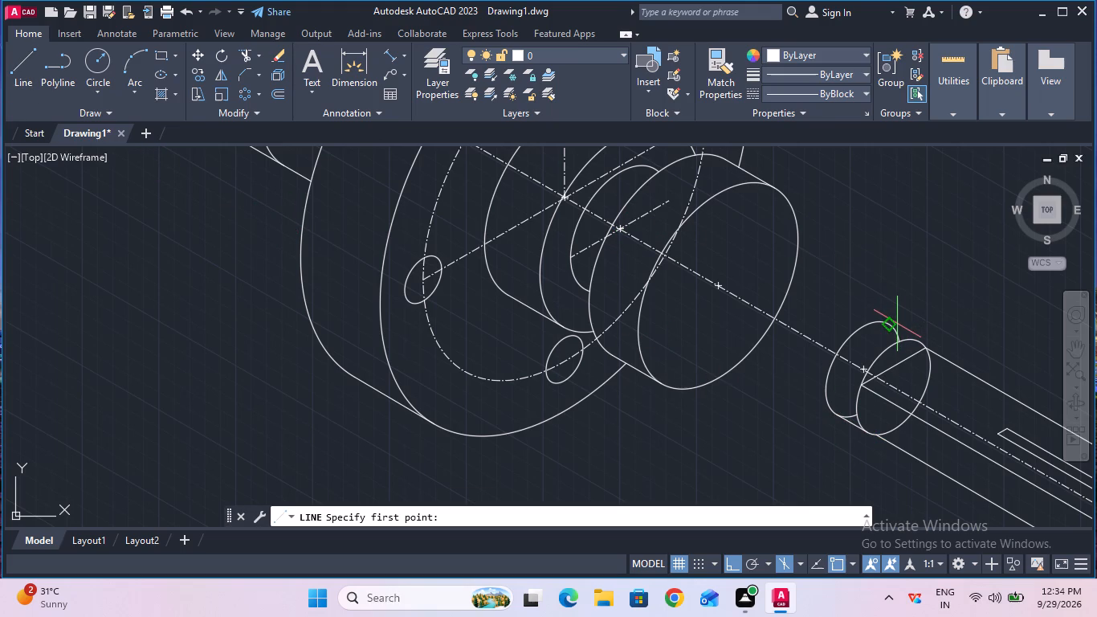
left_click(891, 328)
left_click(917, 337)
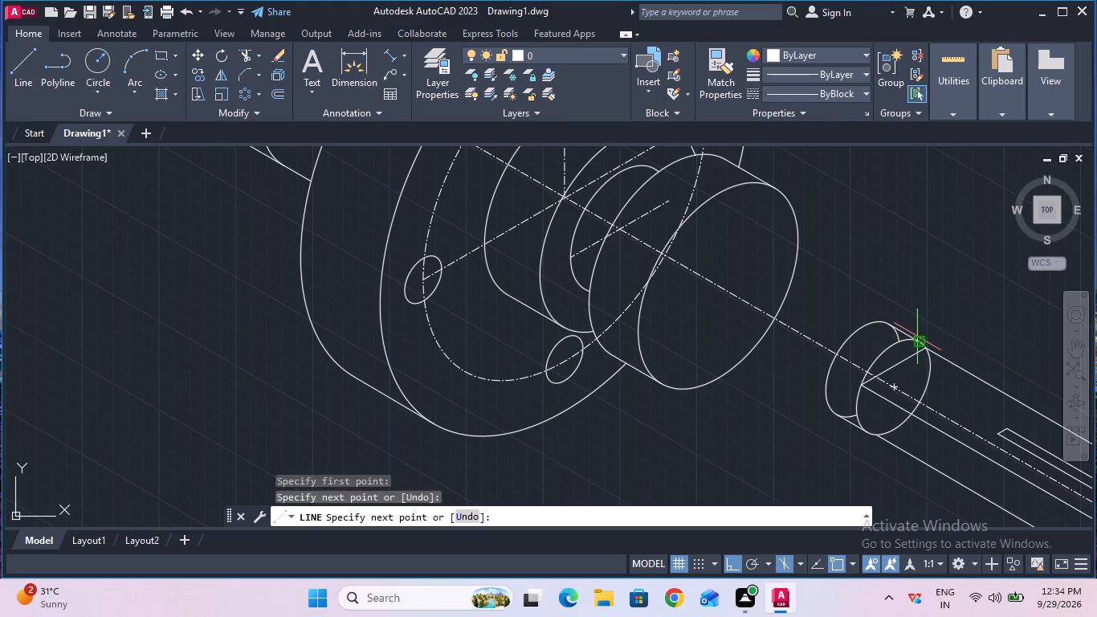
key("Escape")
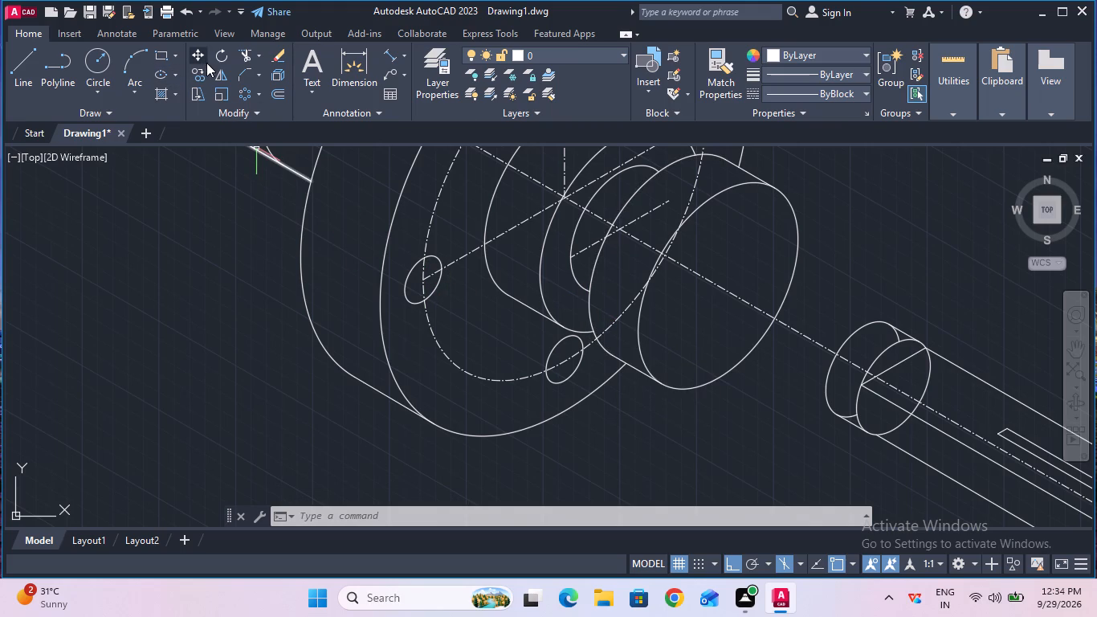
Trim the two short arcs of the ring's copied isocircle that lie between the new edge lines and the slotted body's end.
left_click(238, 54)
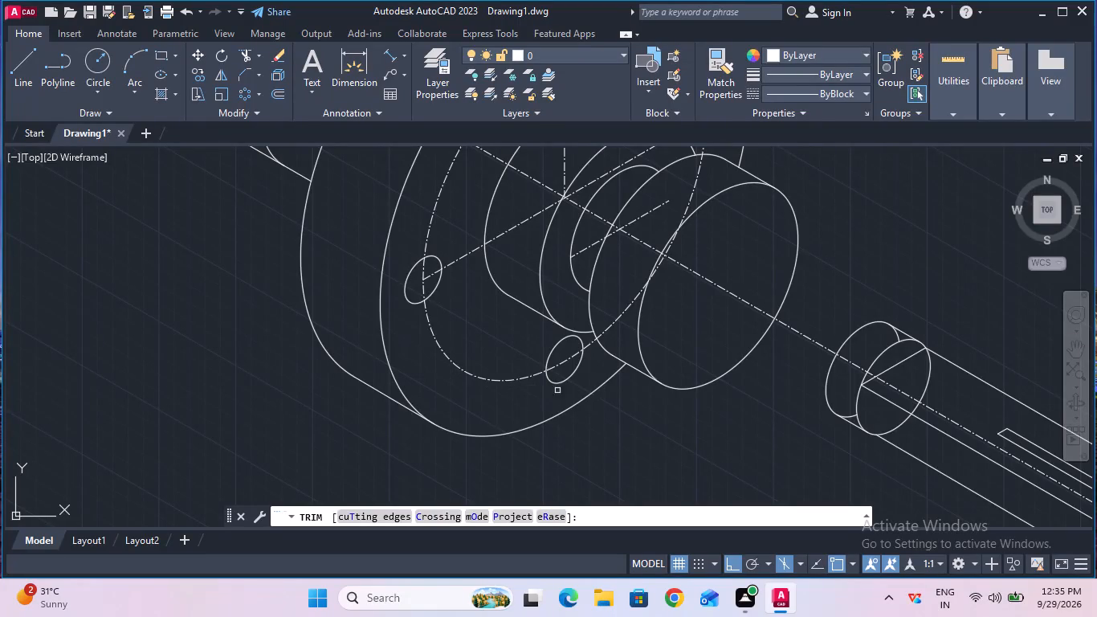
left_click(848, 415)
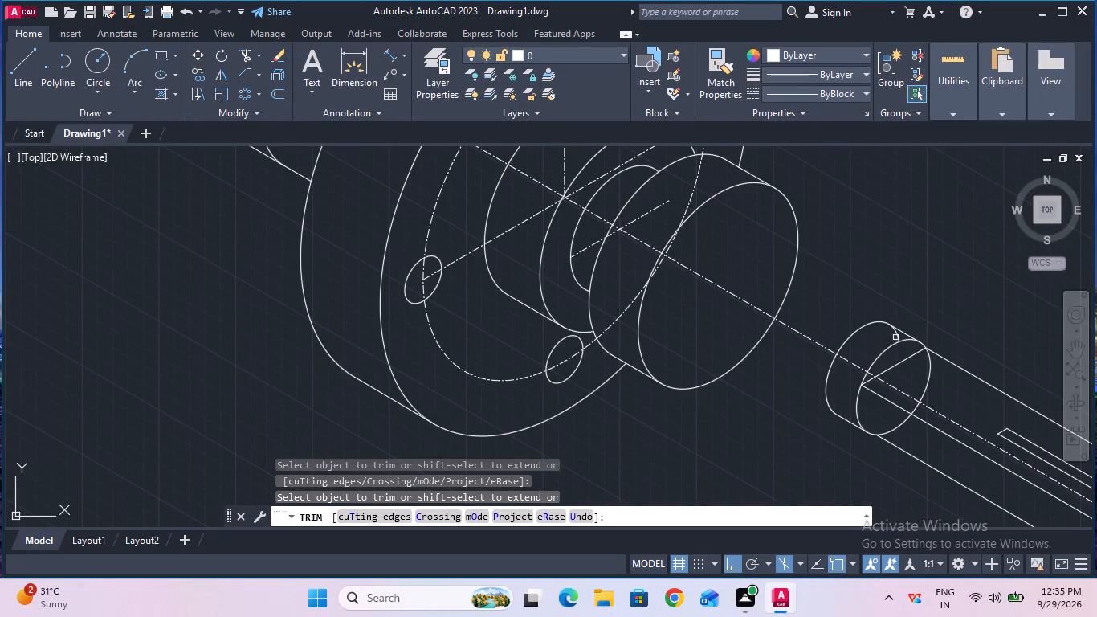
left_click(898, 337)
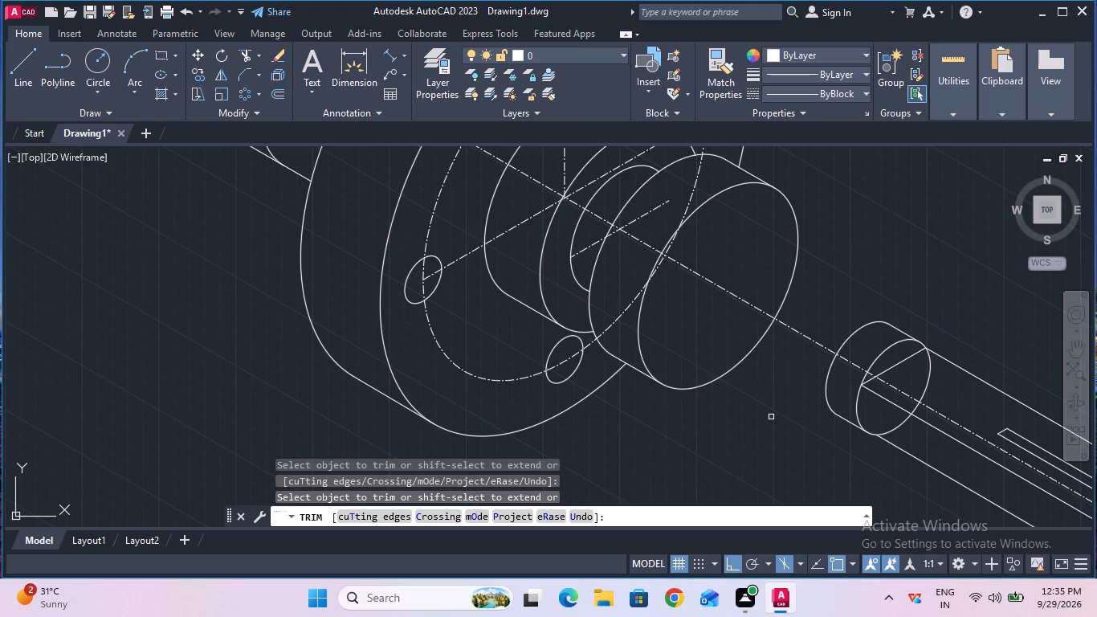
key("grave")
key("Escape")
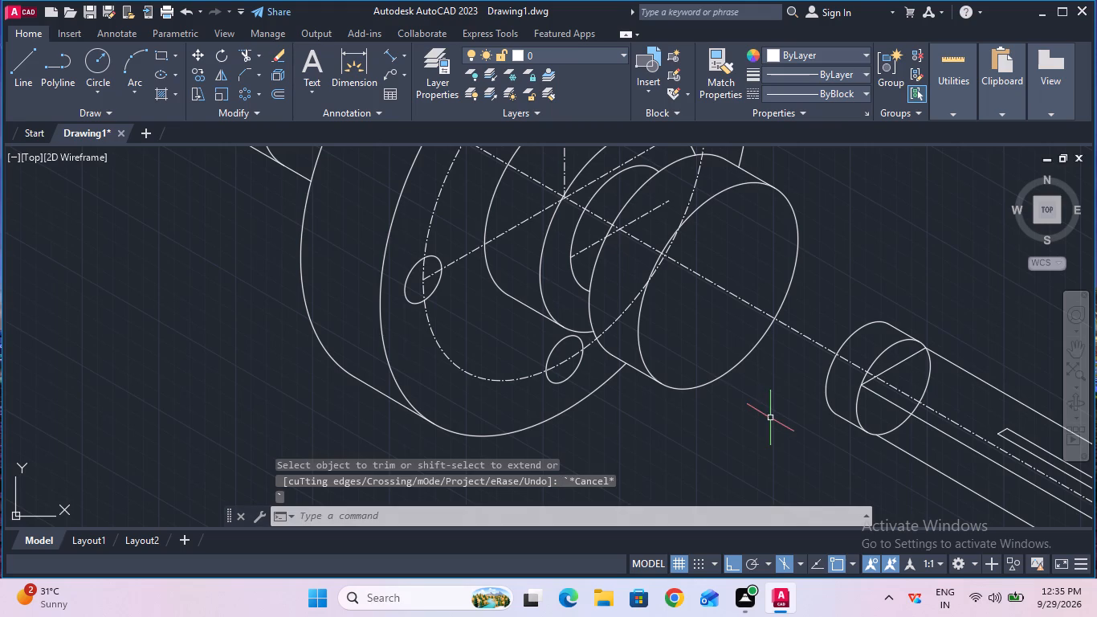
Draw a 9 mm radius isocircle in the right isoplane, centred on the ring's boss-facing isocircle.
type("ell")
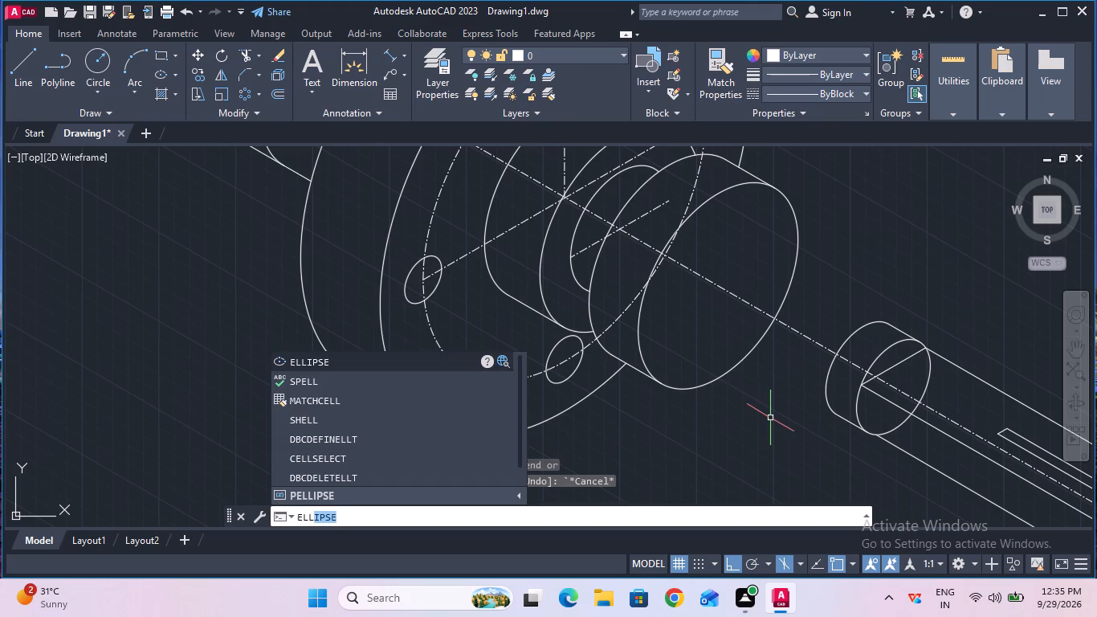
left_click(440, 358)
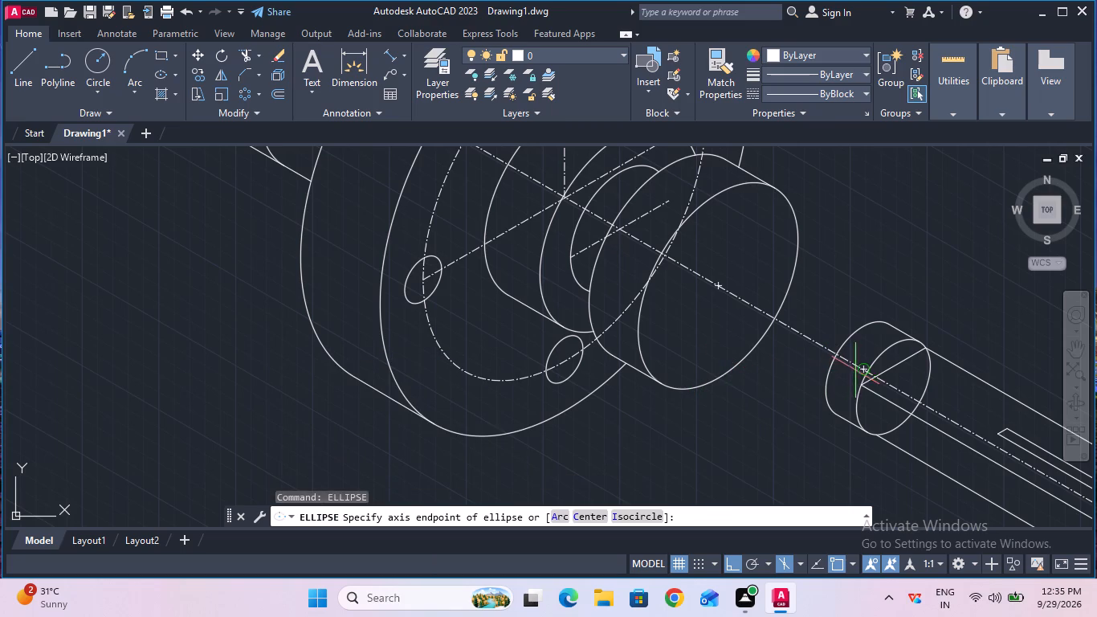
left_click(639, 516)
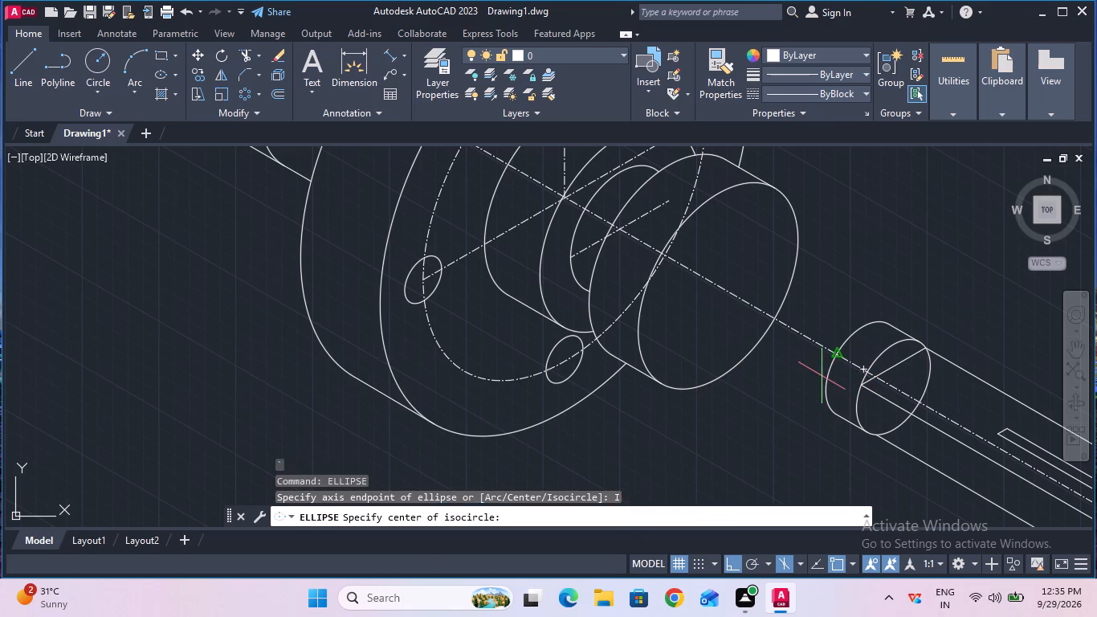
left_click(862, 365)
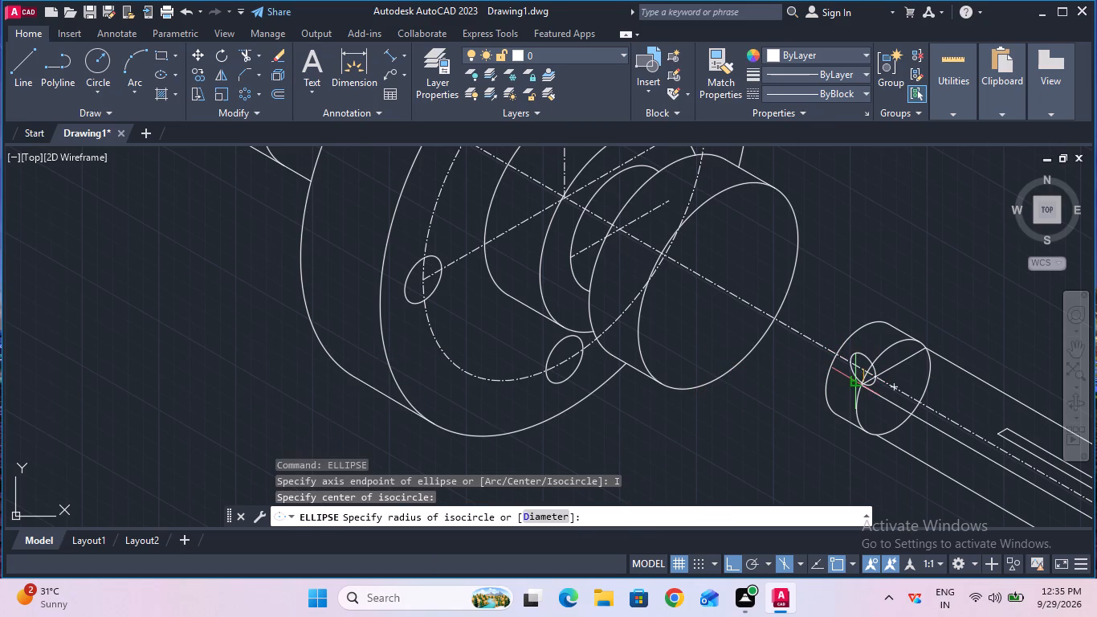
key("F5")
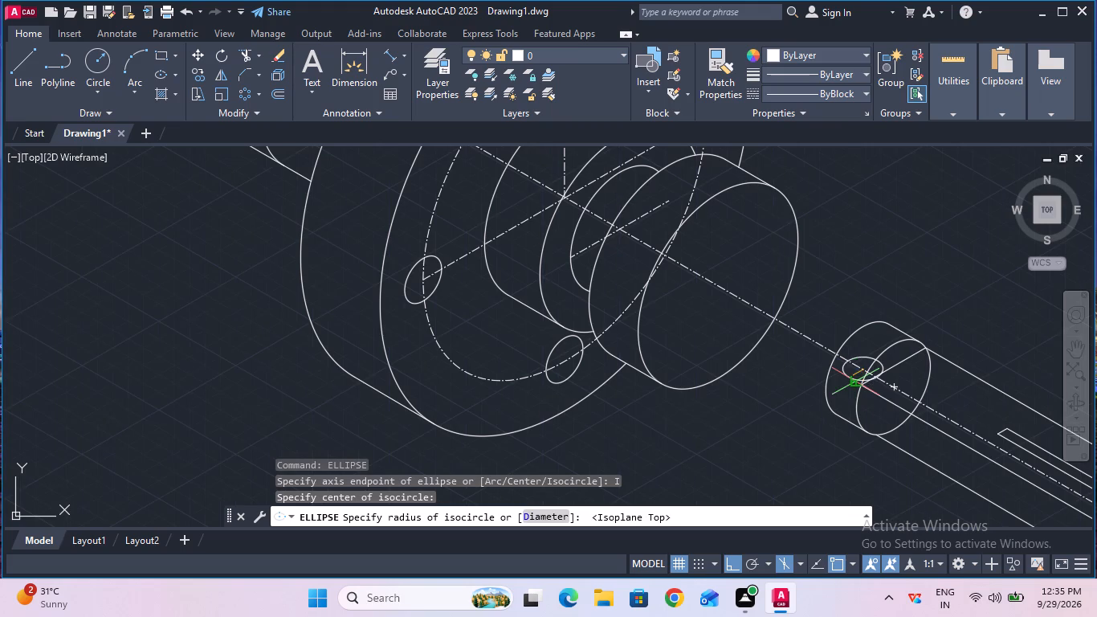
key("F5")
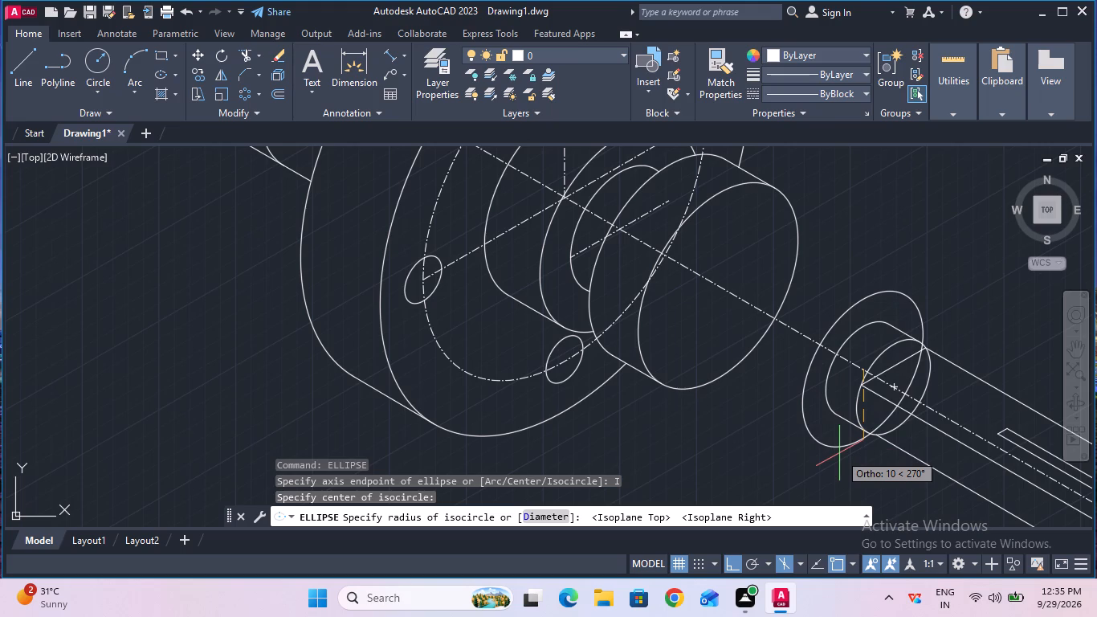
key("9")
key("Return")
key("Escape")
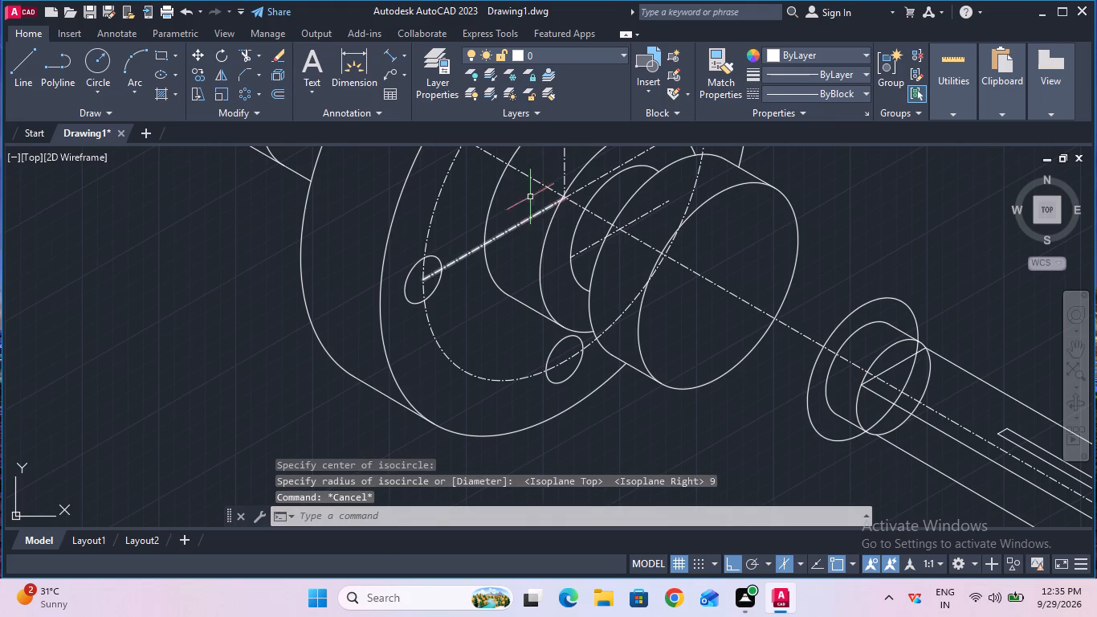
Trim the arc segments of the 9 mm radius isocircle hidden behind the ring and the slotted body's end.
left_click(248, 49)
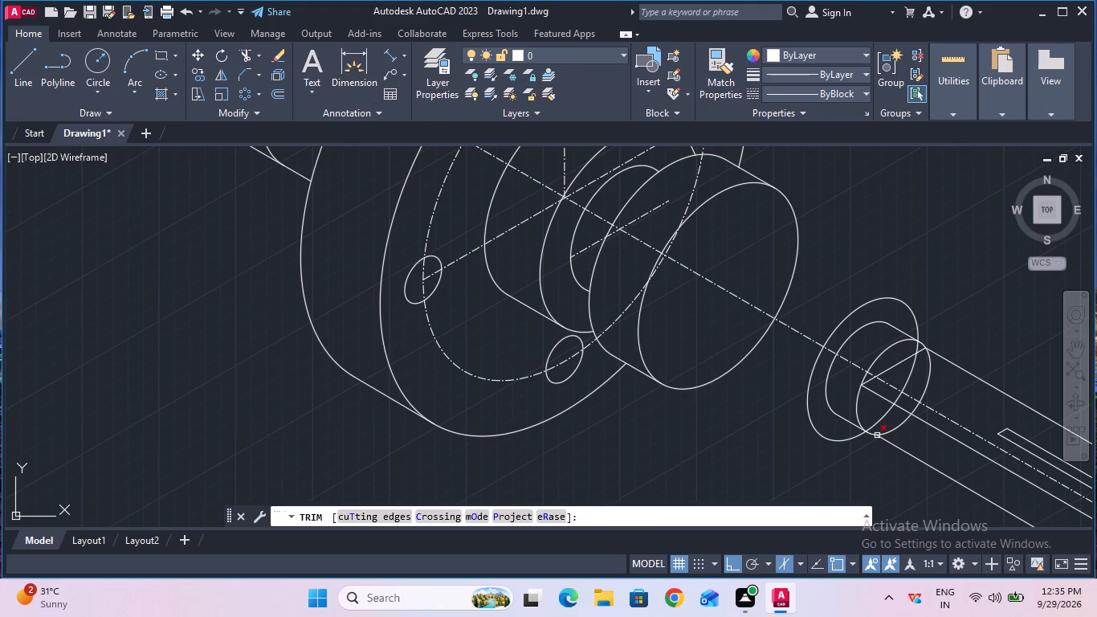
left_click(883, 416)
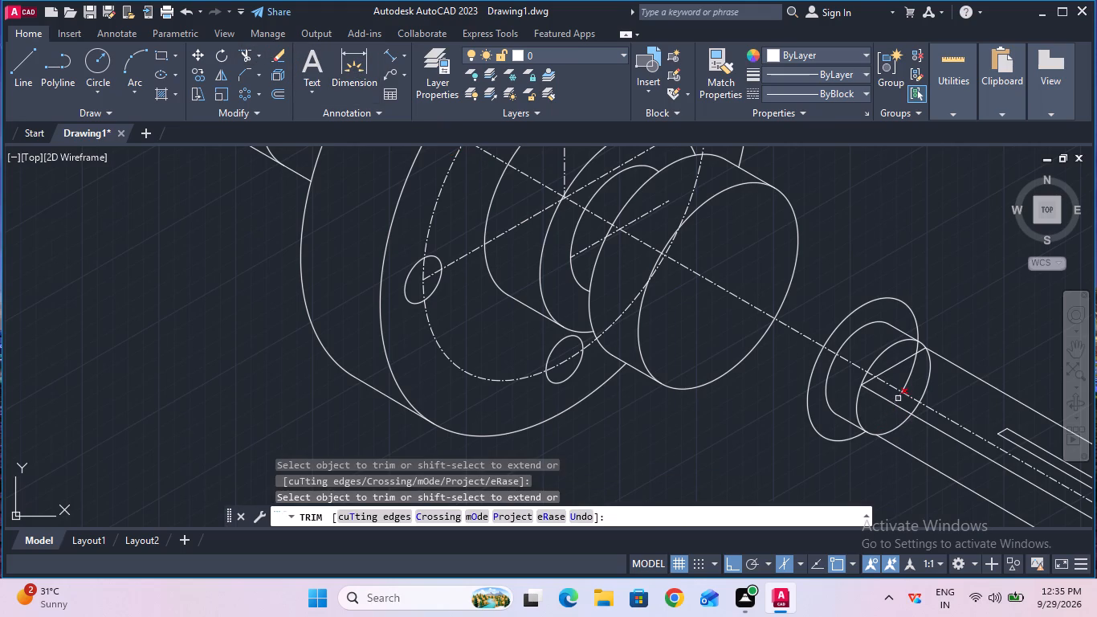
left_click(898, 398)
left_click(909, 374)
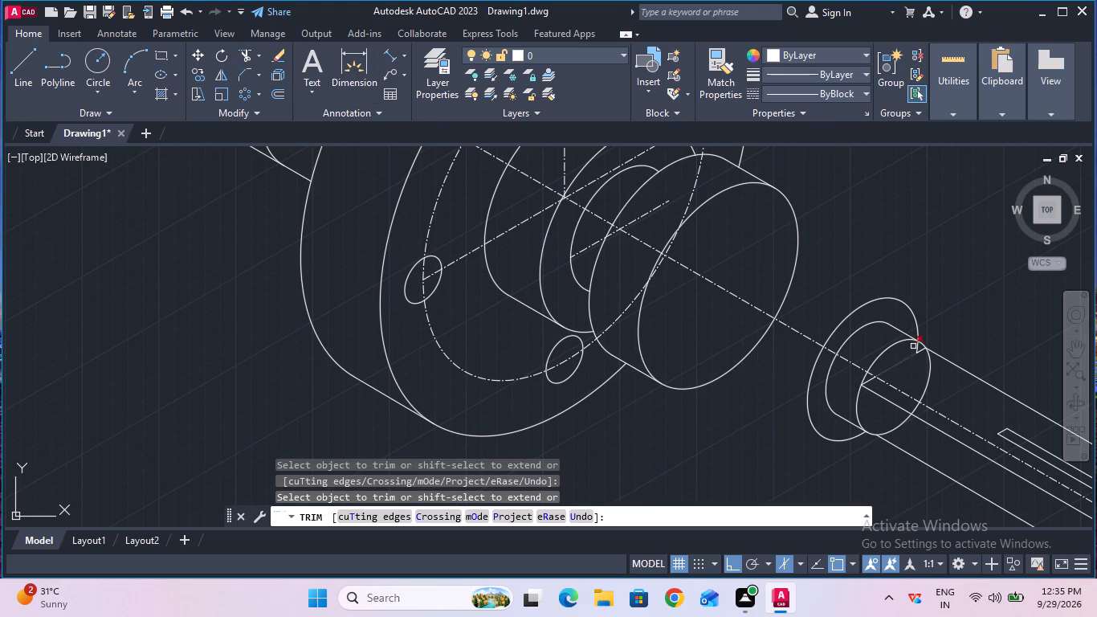
left_click(916, 349)
key("Escape")
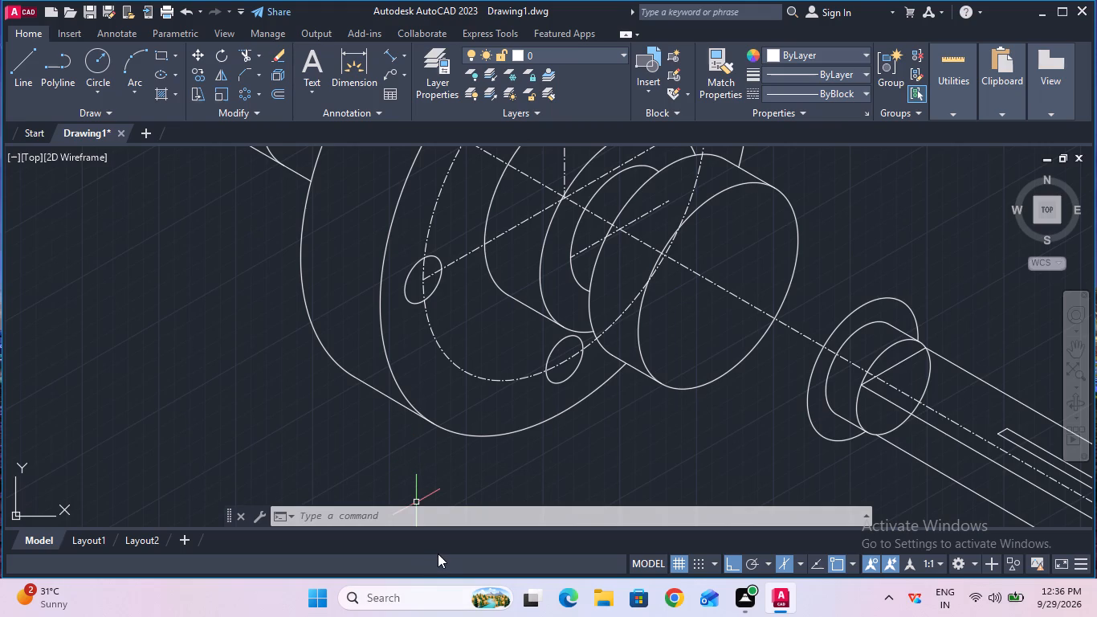
With Ortho off, draw two sloping taper edge lines joining the 9 mm radius isocircle to the boss's front 13 mm radius isocircle.
key("F8")
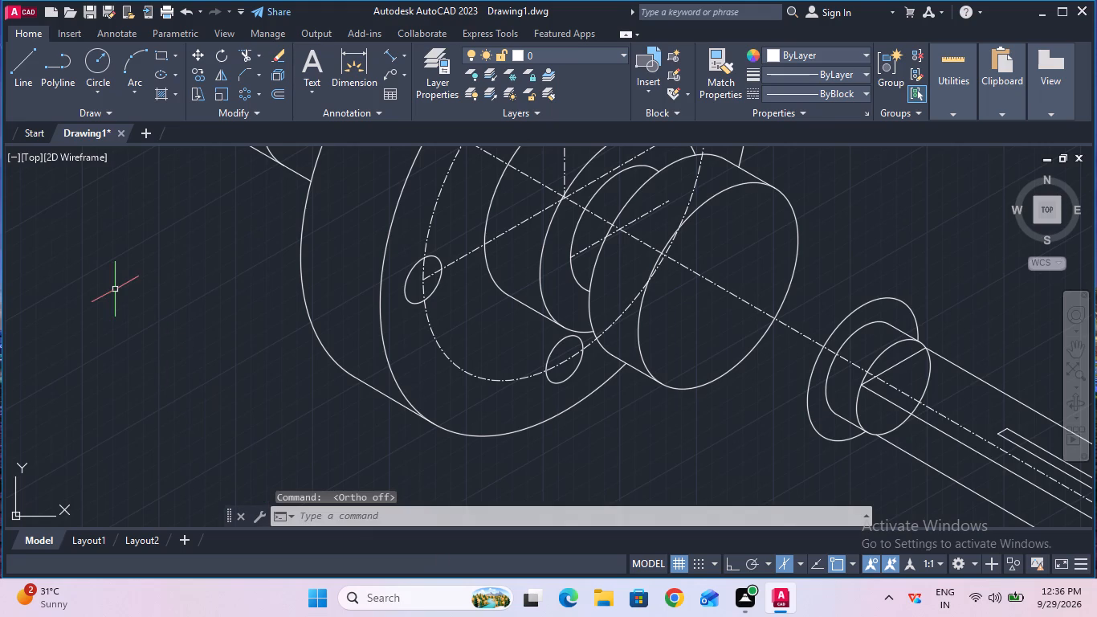
left_click(23, 87)
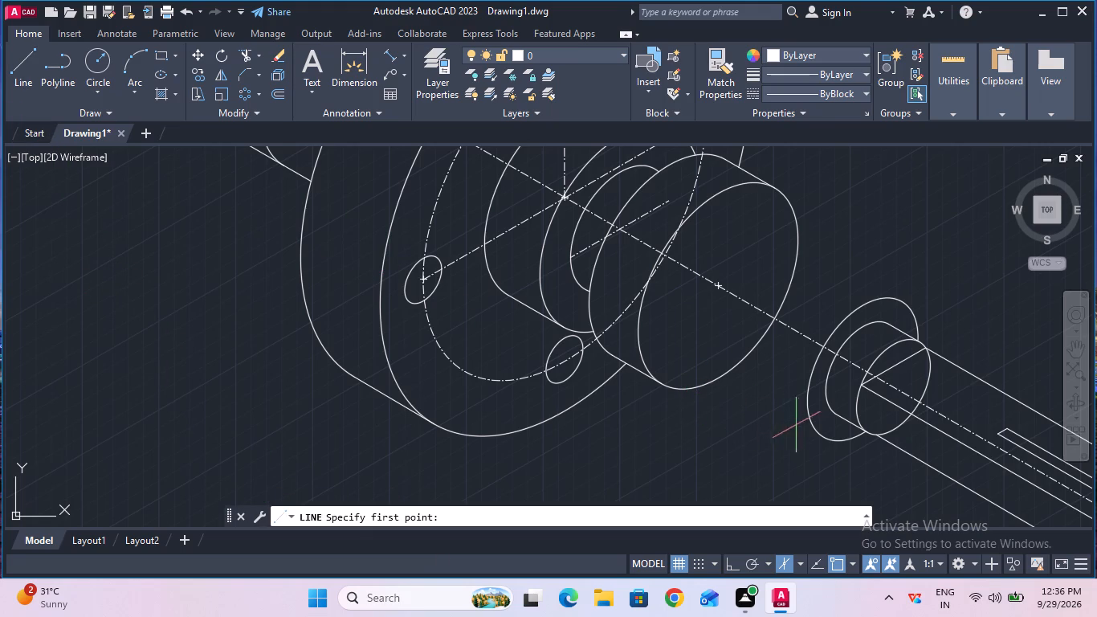
left_click(813, 437)
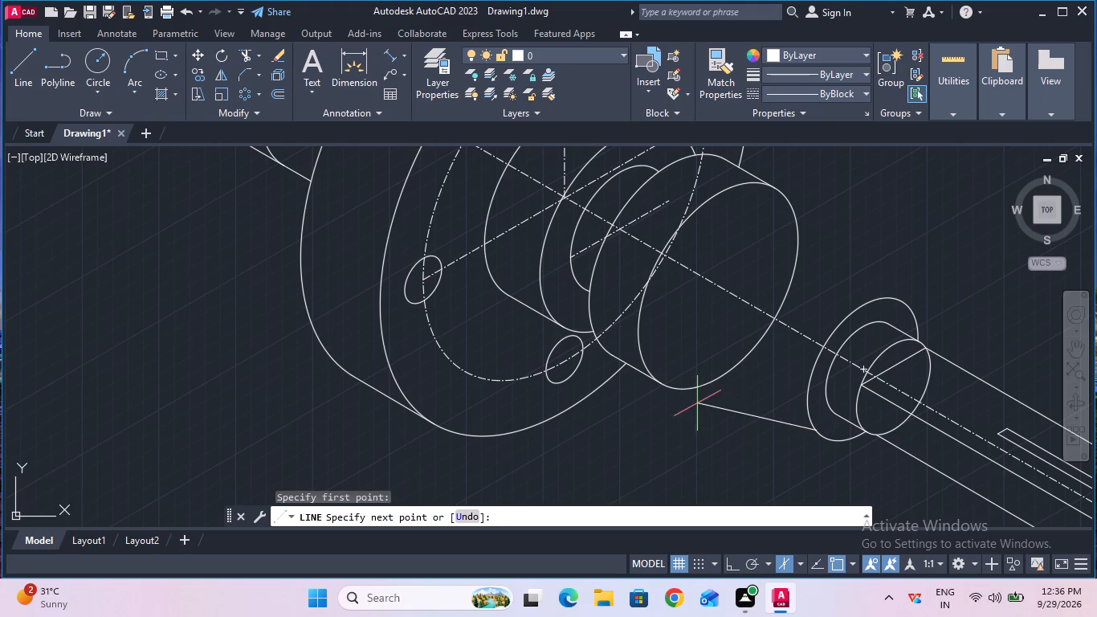
left_click(670, 390)
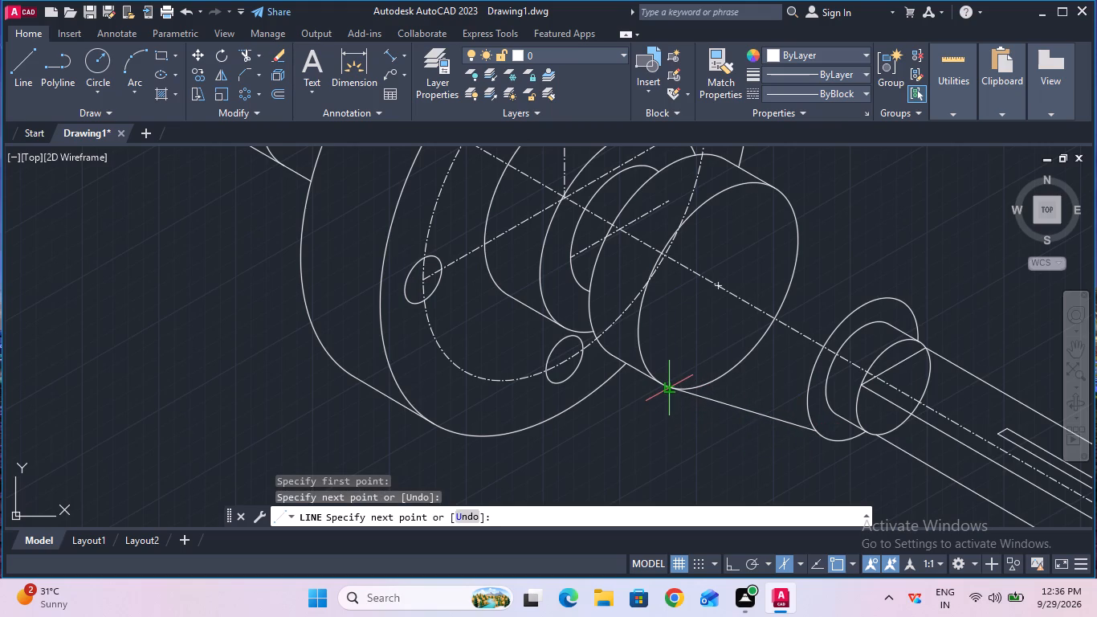
key("Escape")
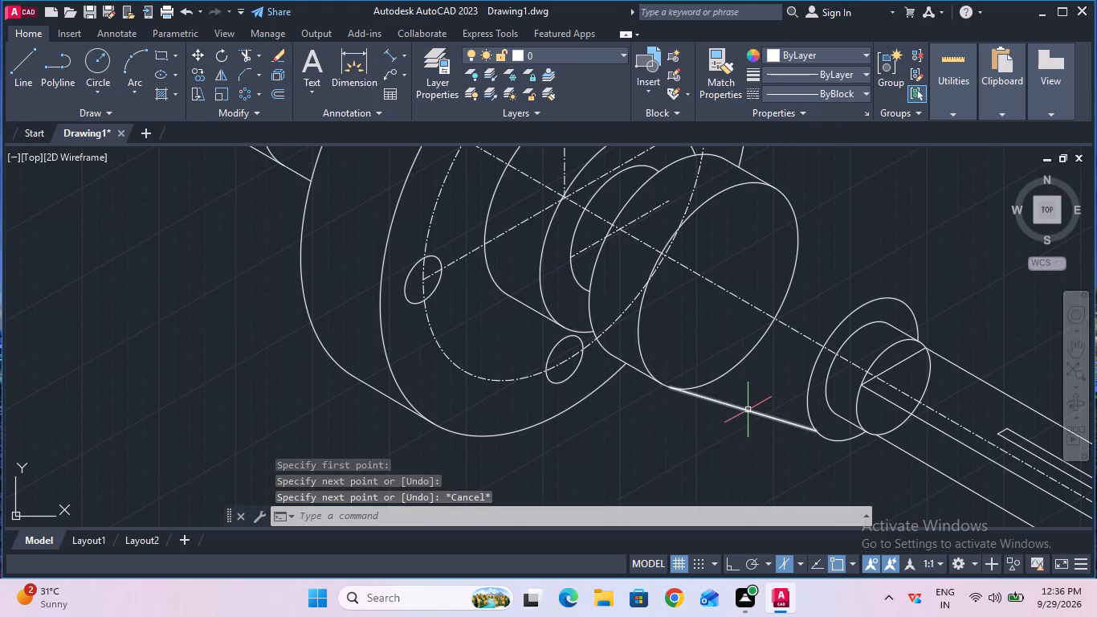
scroll(747, 410, "down", 1, "ctrl")
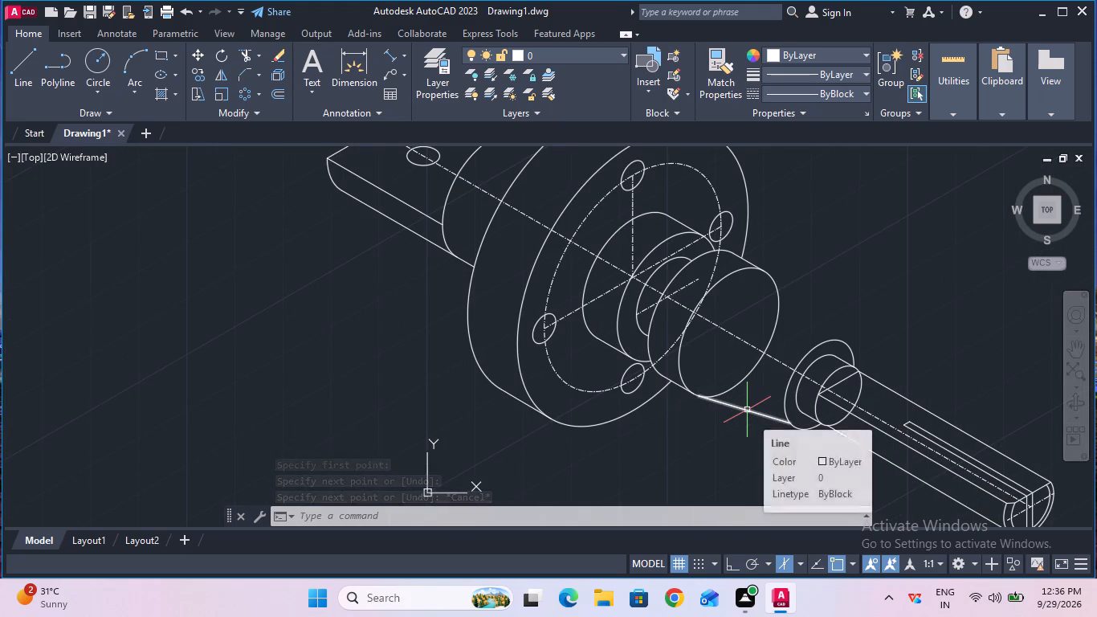
left_click(32, 79)
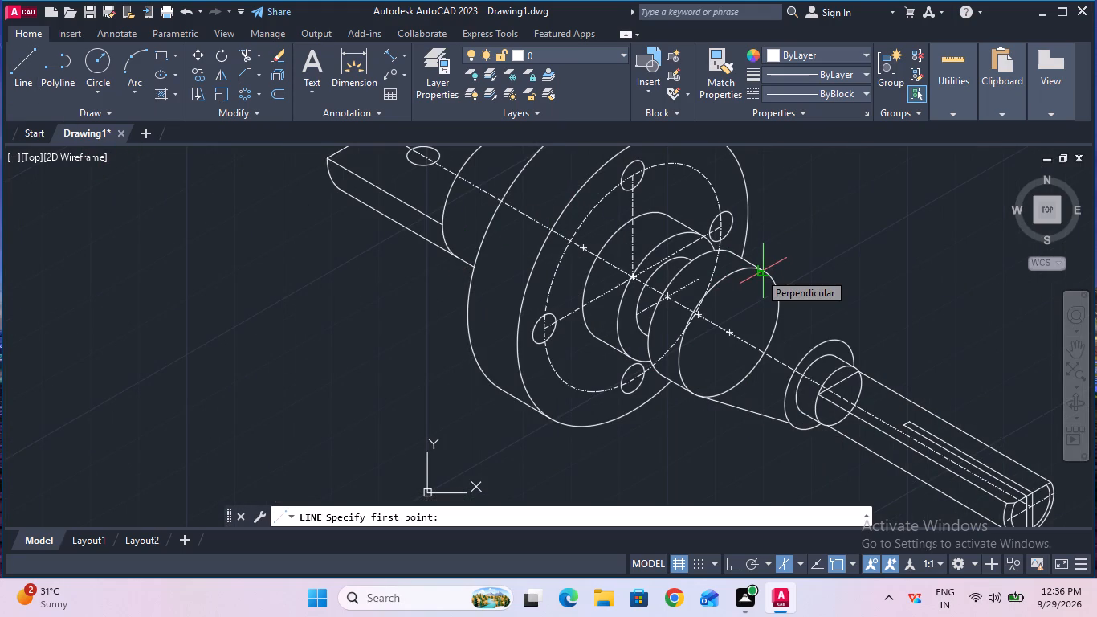
left_click(759, 272)
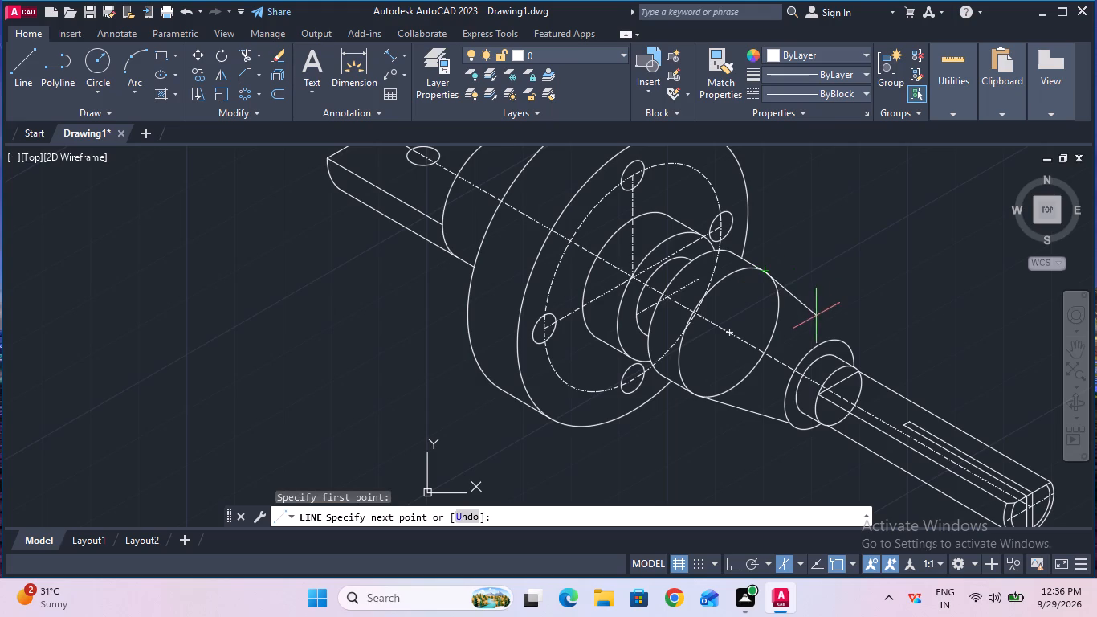
left_click(842, 340)
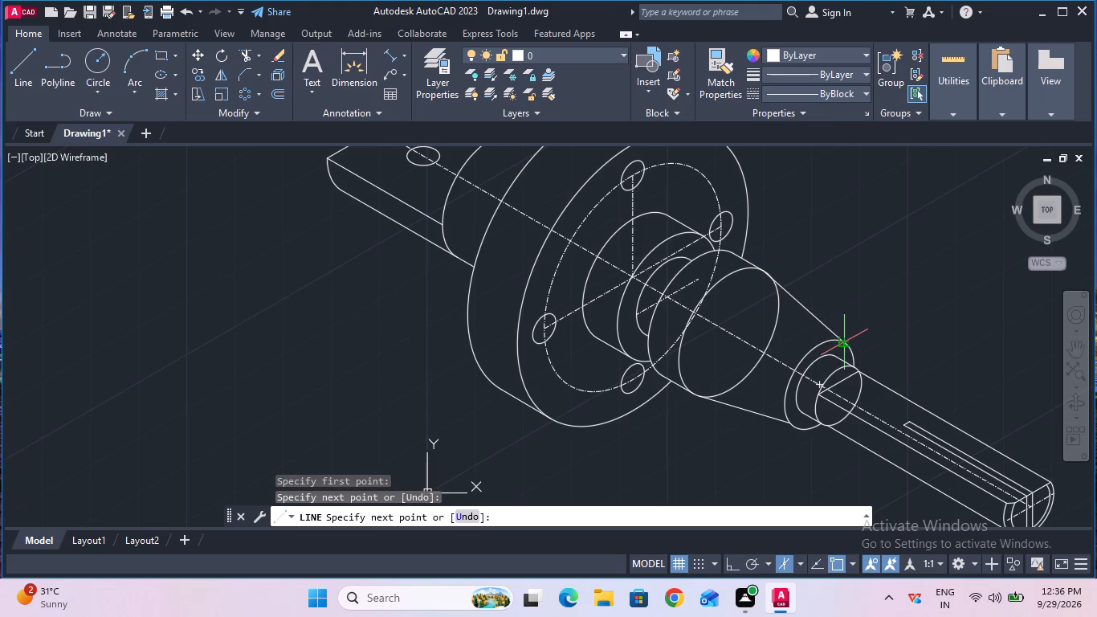
key("Escape")
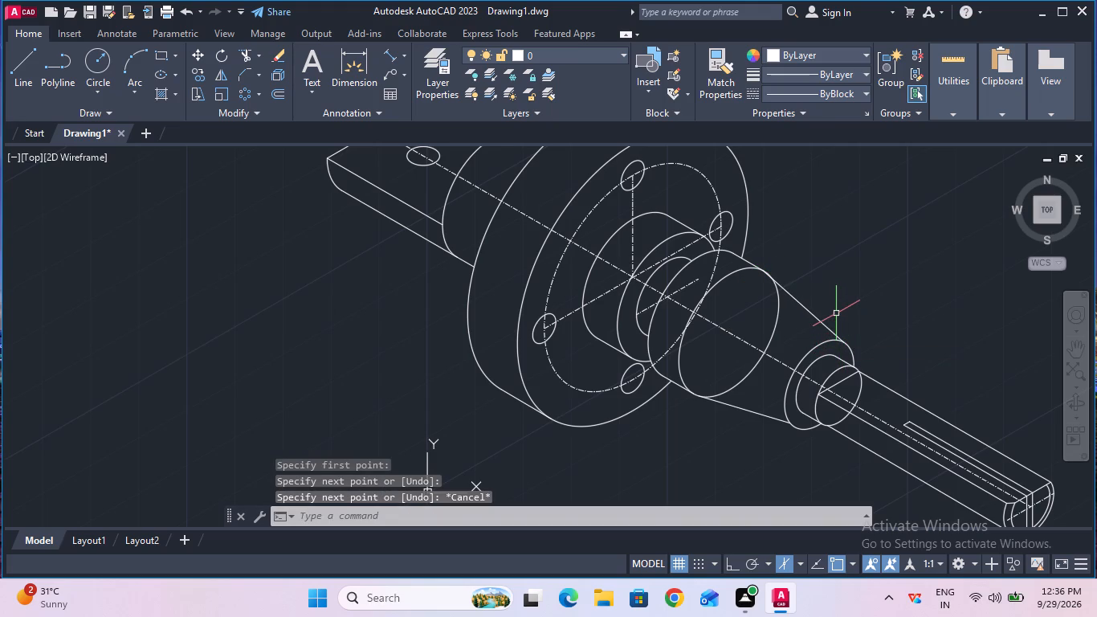
scroll(836, 312, "down", 3, "ctrl")
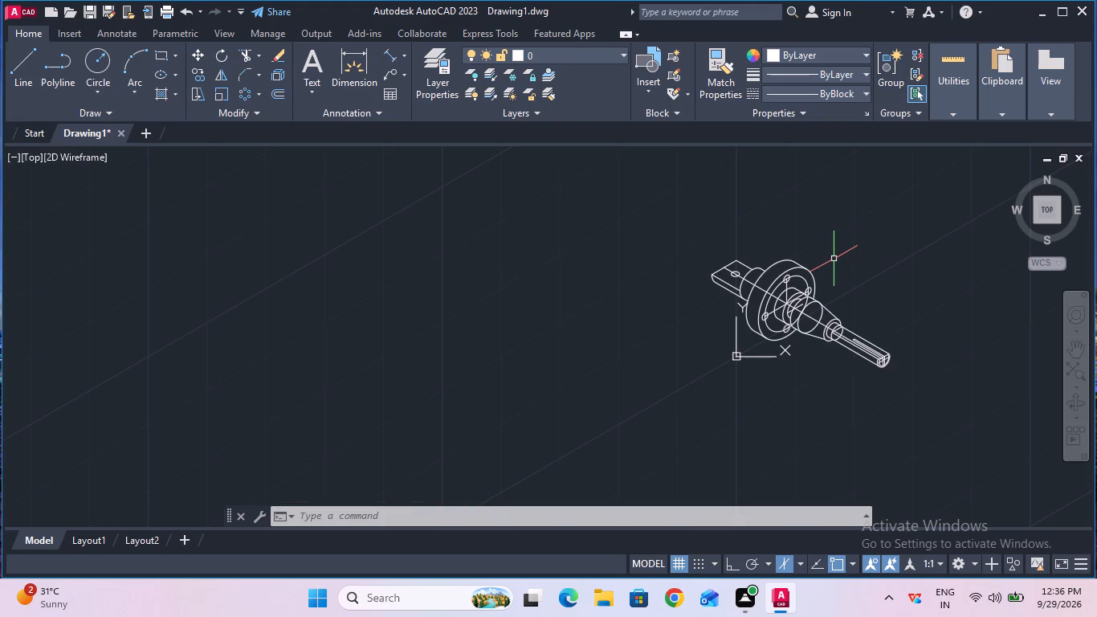
Select the entire shaft drawing and join its connected lines and arcs with the Join command.
left_click(612, 210)
left_click(987, 383)
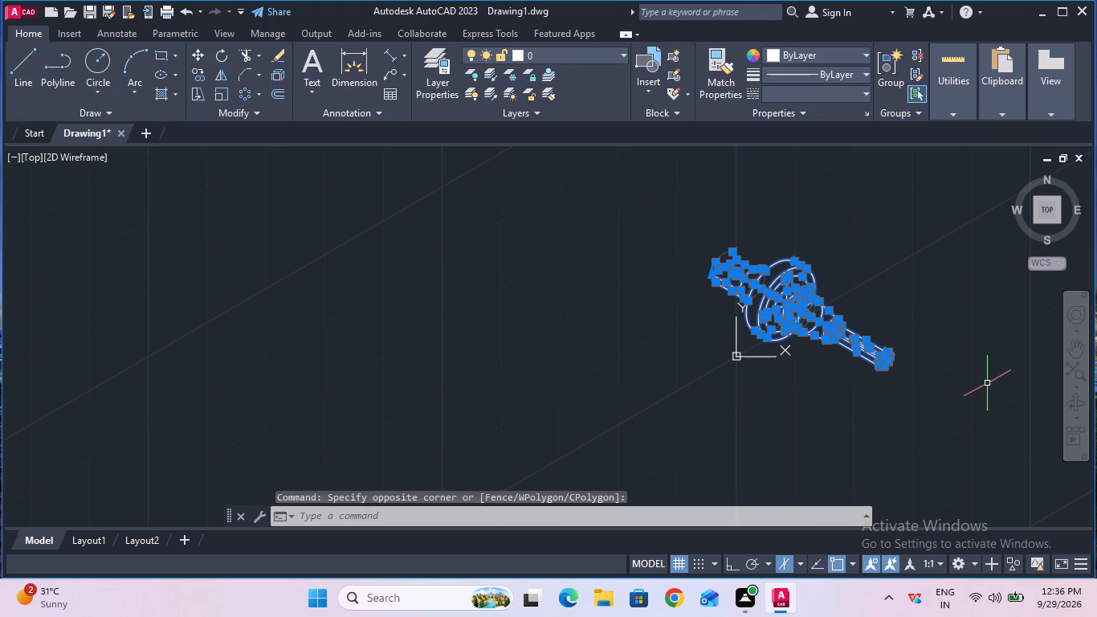
type("join")
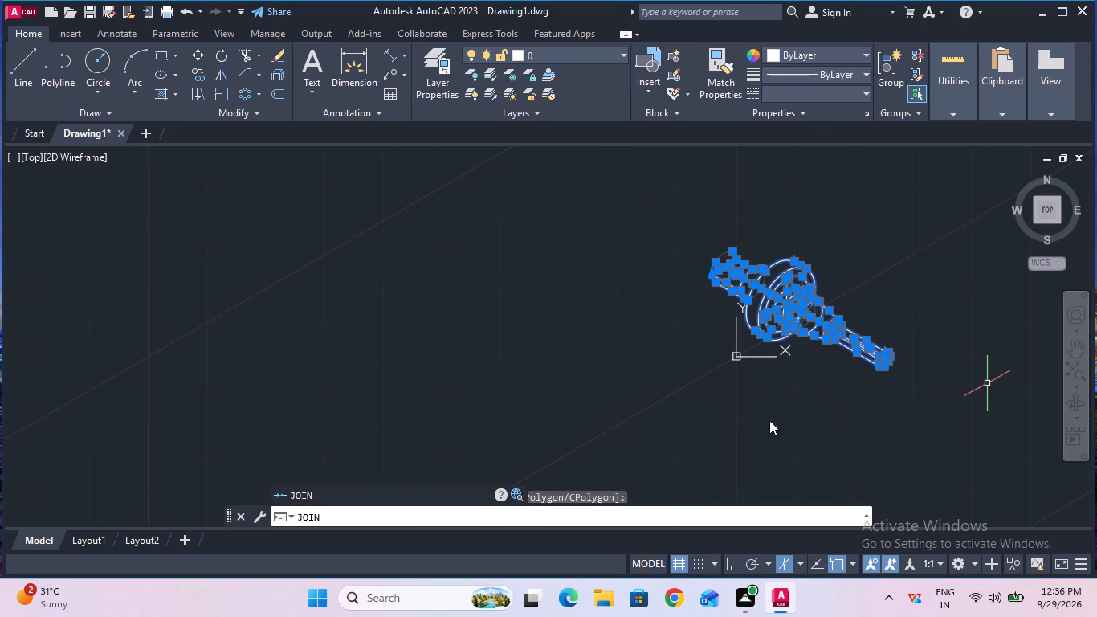
left_click(409, 496)
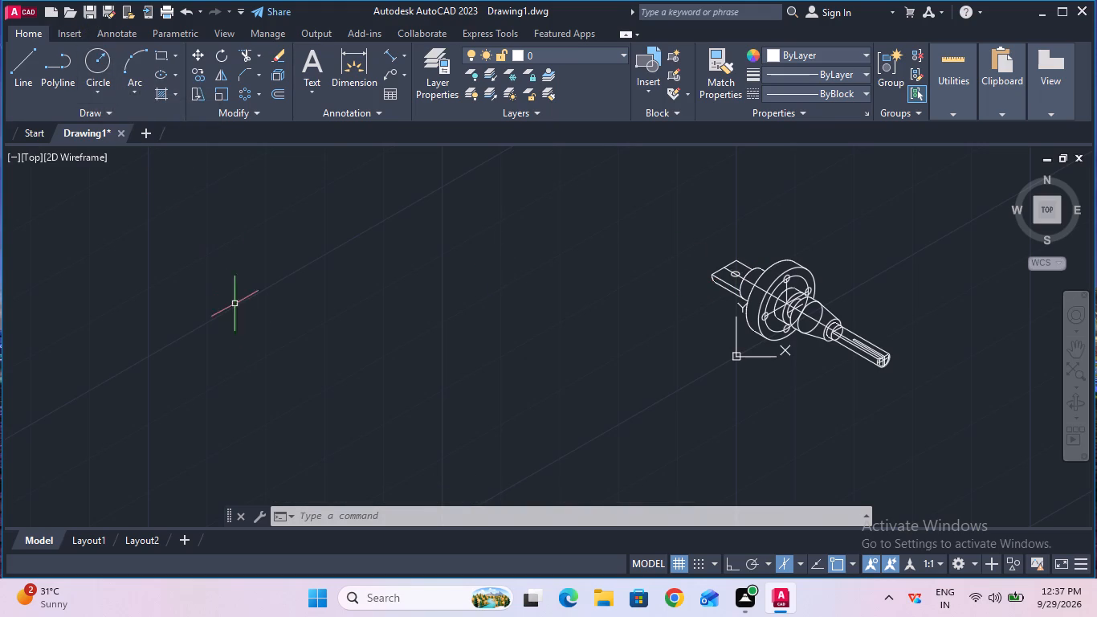
Turn off log file recording with the LOGFILEOFF command.
left_click(333, 507)
type("log")
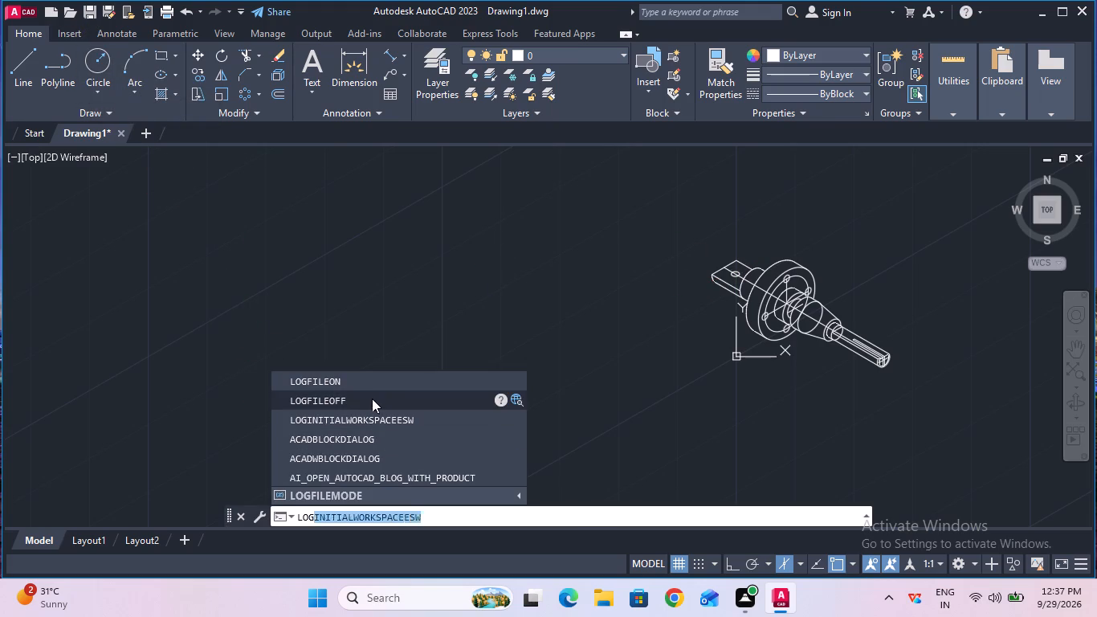
left_click(373, 394)
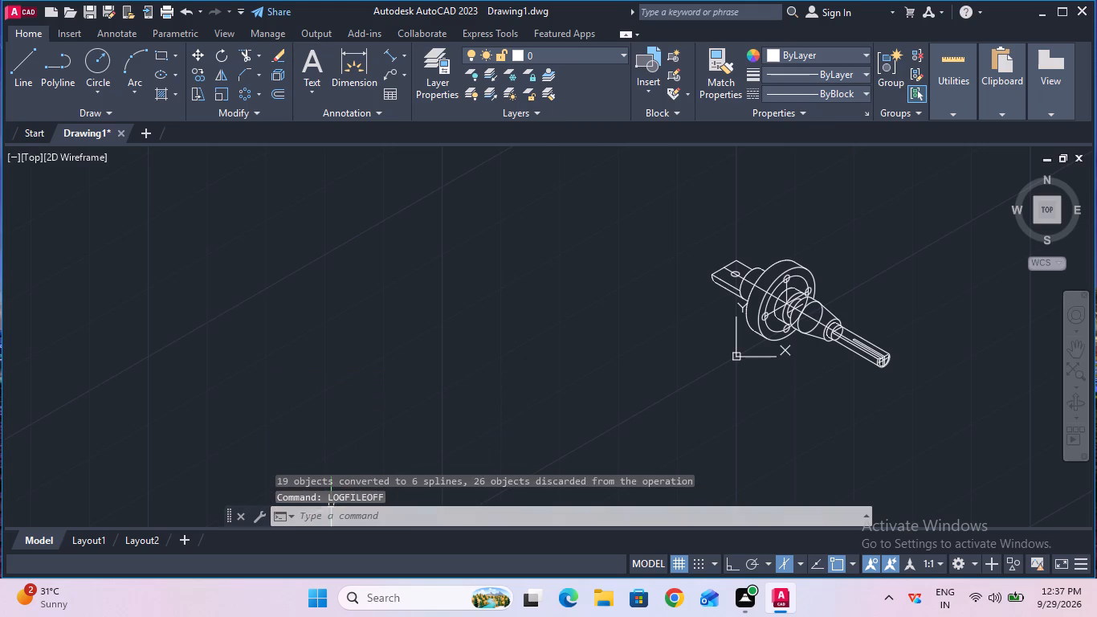
Save the drawing in the Documents folder as an AutoCAD 2018 drawing named "Stepped Shaft with a flange".
left_click(95, 14)
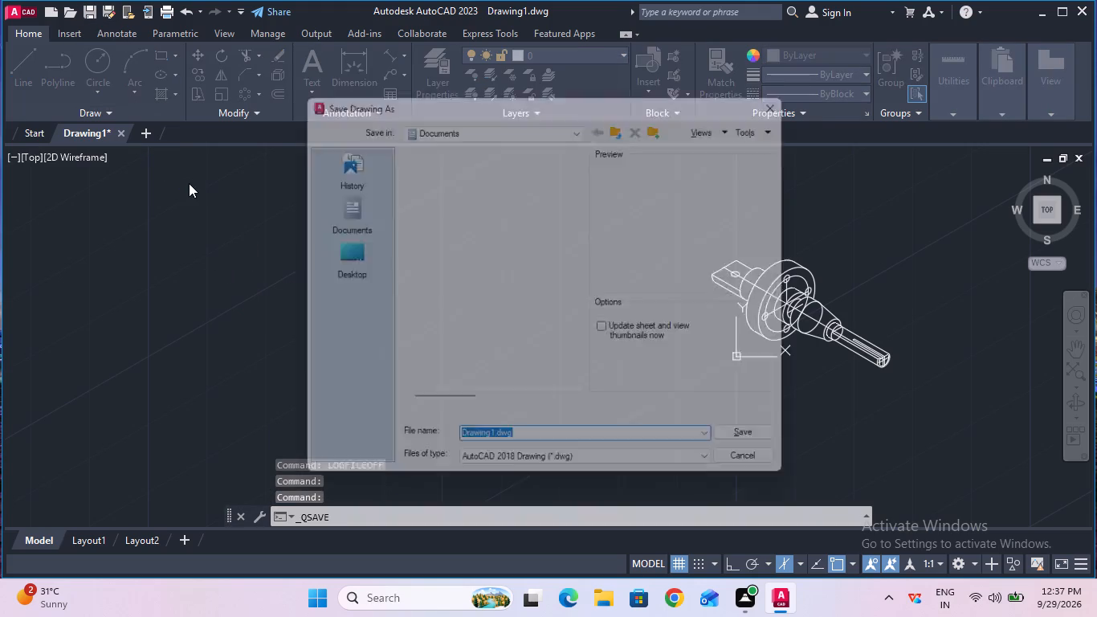
left_click(533, 451)
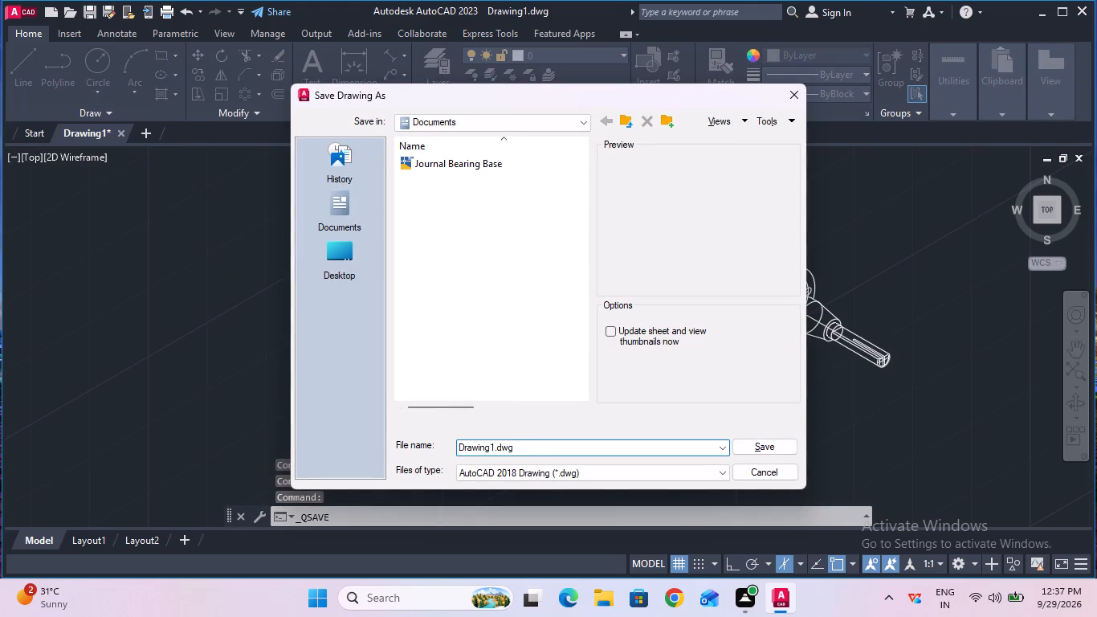
key("BackSpace")
key("BackSpace")
key("BackSpace")
key("BackSpace")
key("BackSpace")
key("BackSpace")
key("BackSpace")
key("BackSpace")
key("BackSpace")
key("BackSpace")
key("BackSpace")
key("BackSpace")
key("BackSpace")
key("BackSpace")
key("BackSpace")
key("BackSpace")
key("BackSpace")
key("BackSpace")
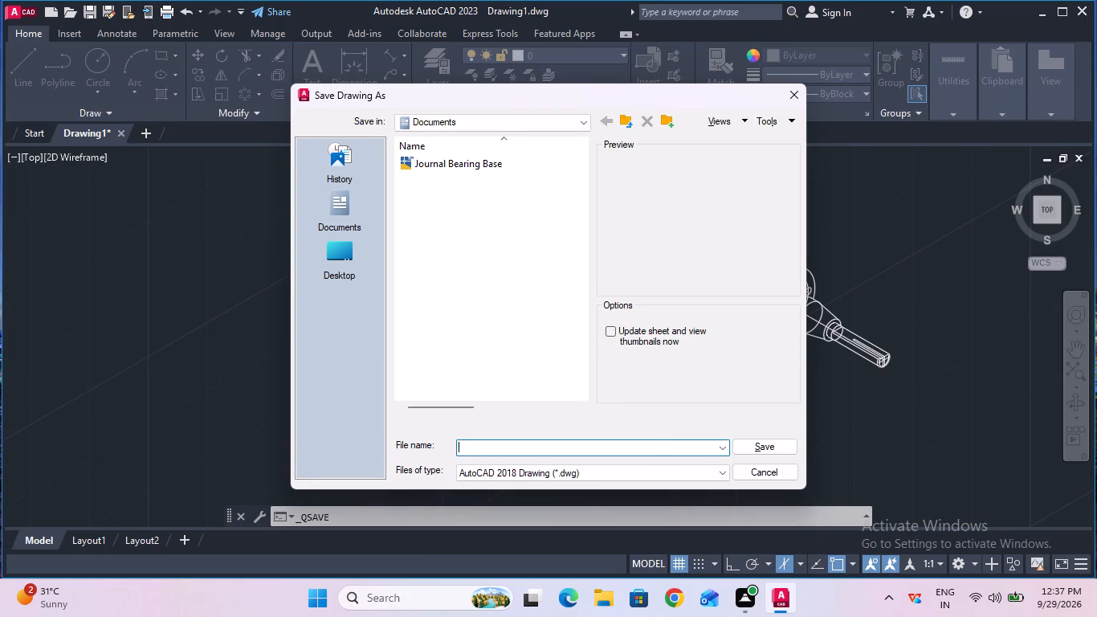
left_click(652, 450)
key("s")
type("tepped")
key("space")
key("s")
key("h")
type("aft")
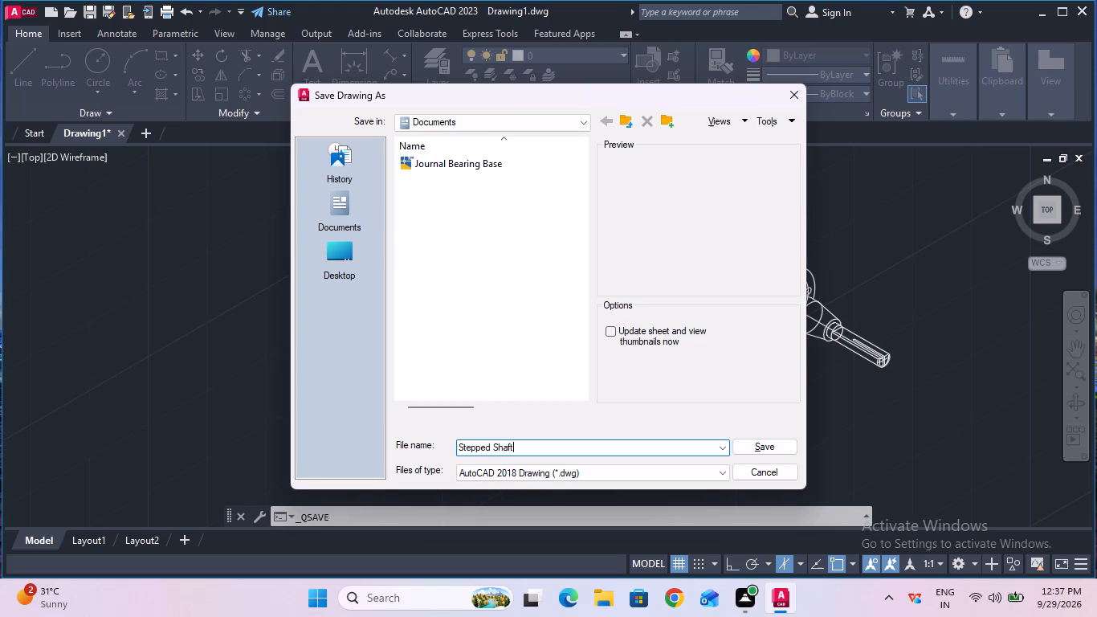
key("space")
type("with")
key("space")
type("a f")
type("lange")
left_click(745, 453)
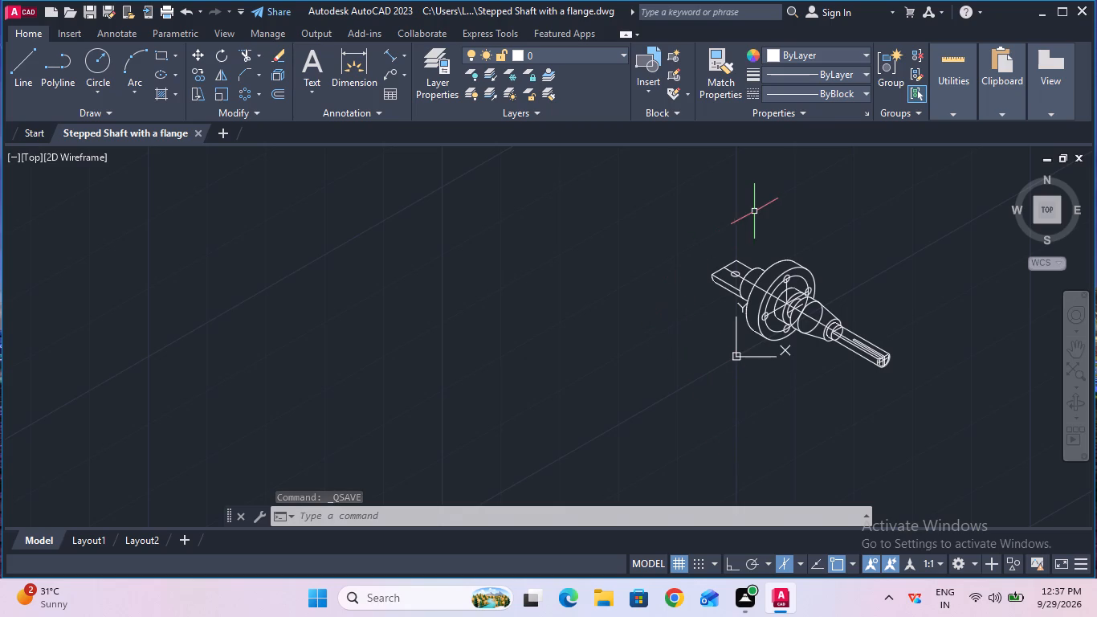
Set up a centred plot on ISO A4 (297.00 x 210.00 MM) paper, using a window around the whole shaft as the plot area.
double_click(175, 17)
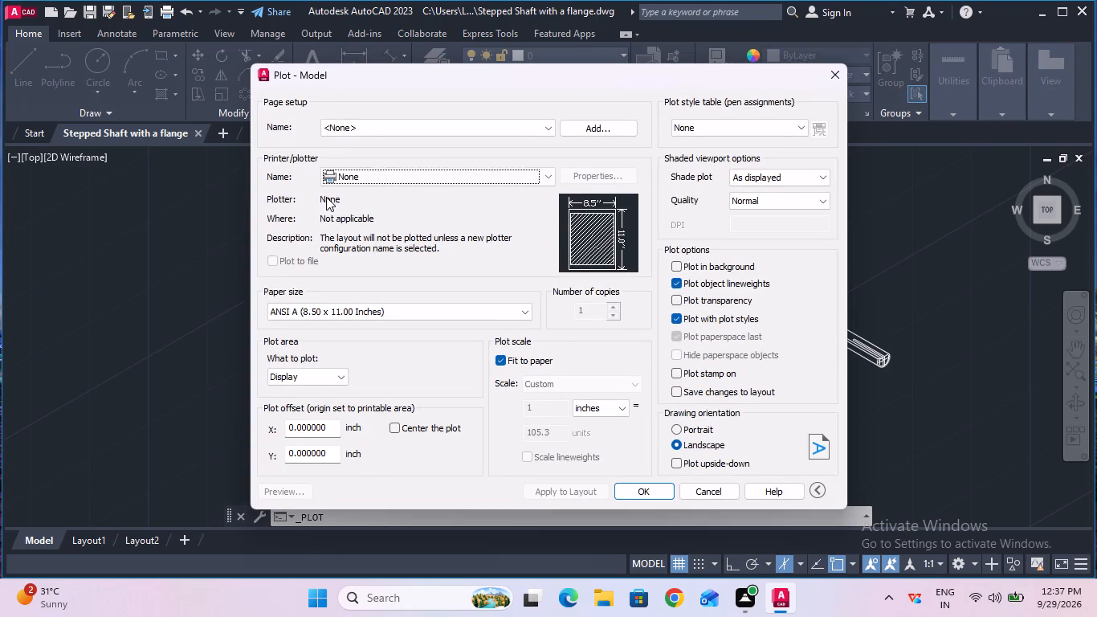
left_click(385, 316)
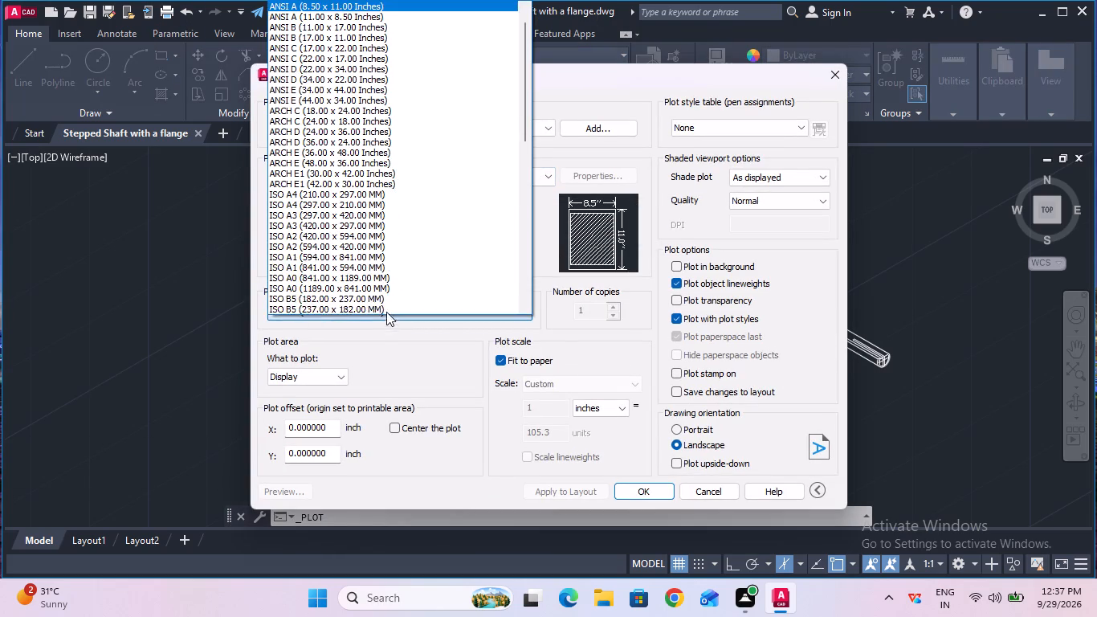
left_click(391, 206)
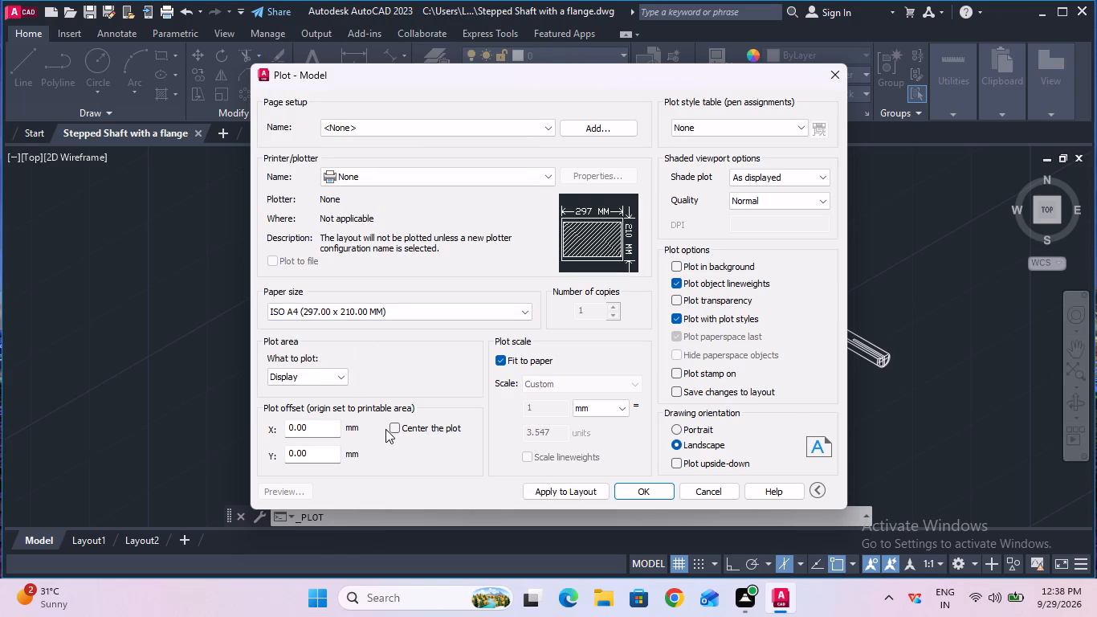
left_click(391, 430)
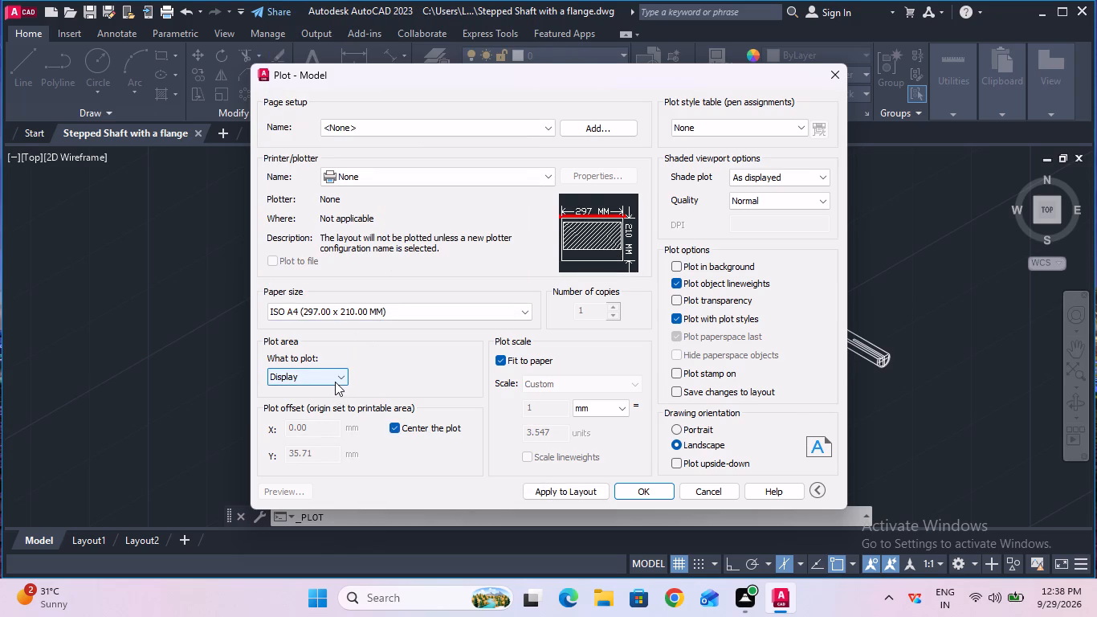
left_click(335, 382)
left_click(333, 423)
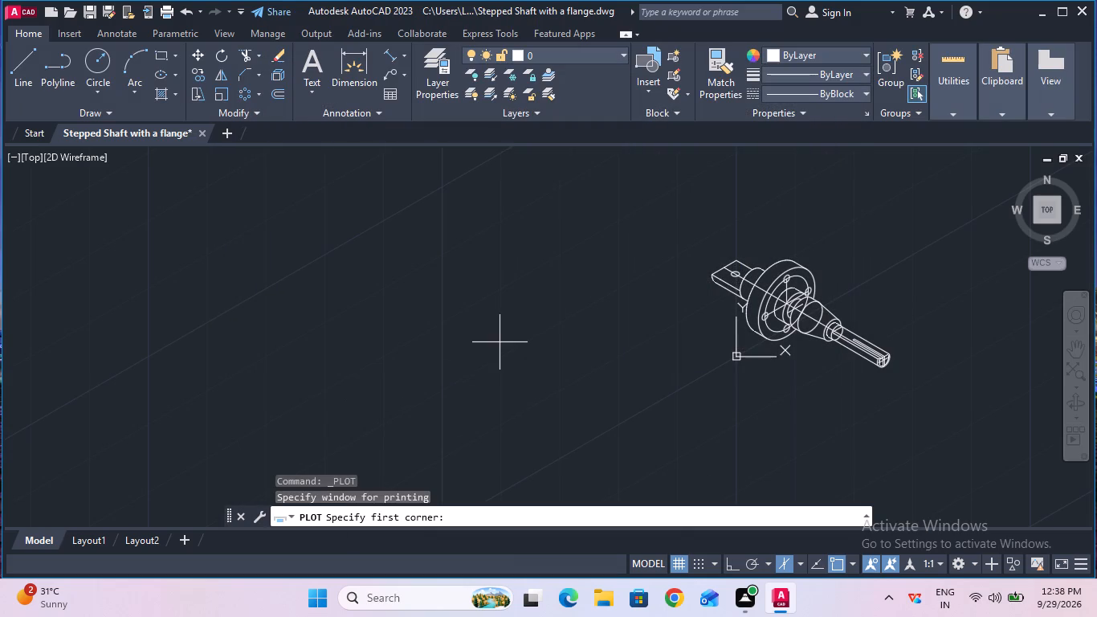
left_click(642, 182)
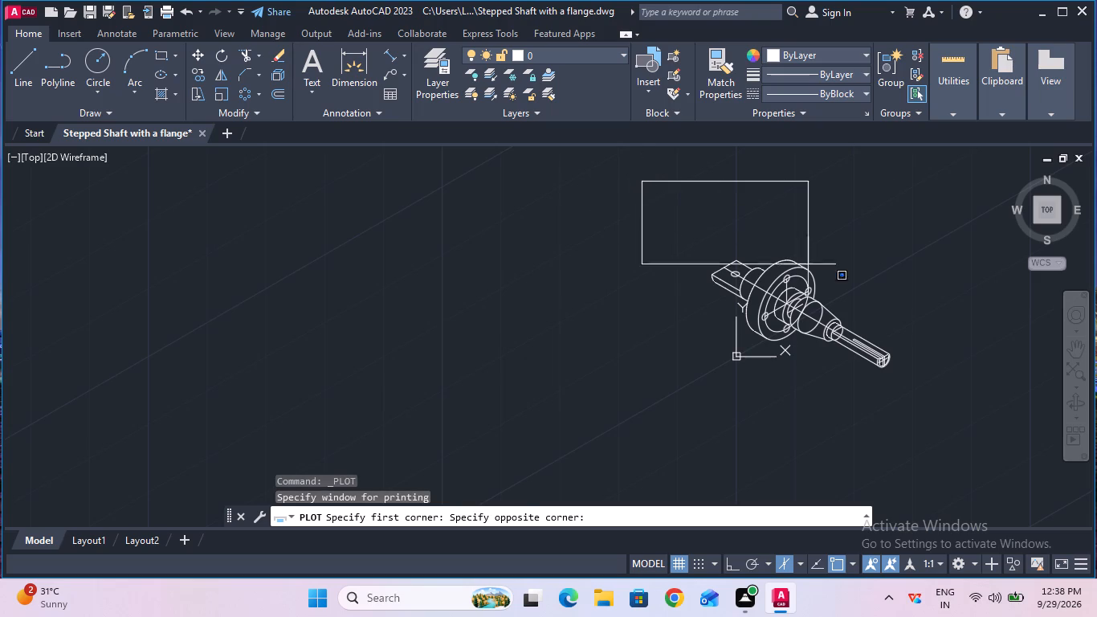
left_click(935, 449)
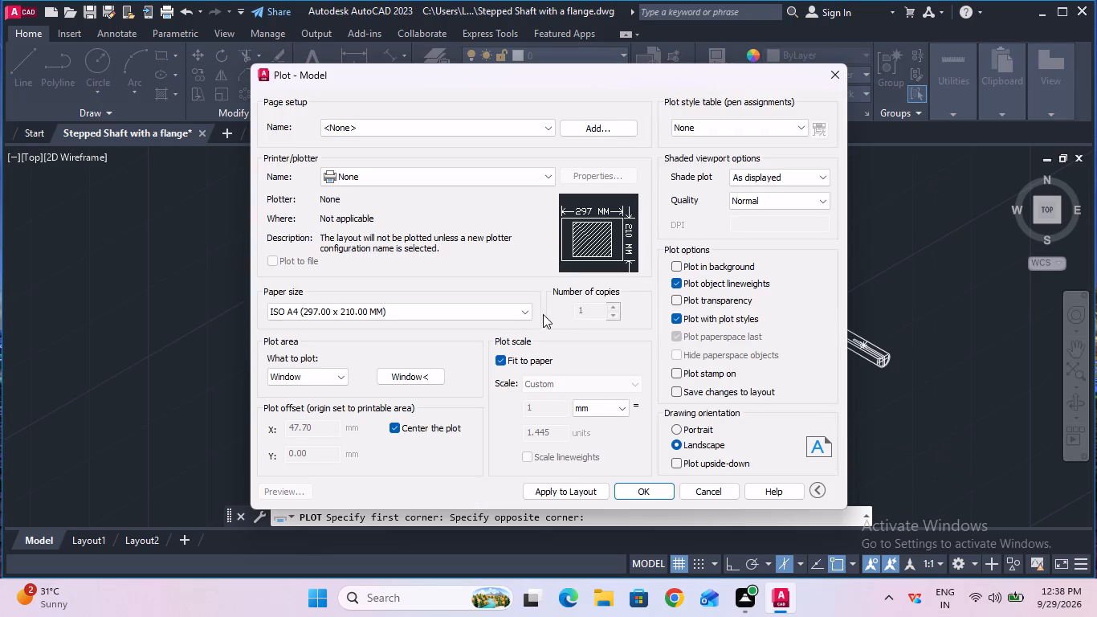
Plot with DWG To PDF.pc3 to "Stepped Shaft with a flange-Model.pdf" in Documents, and close the PDF that opens.
left_click(495, 180)
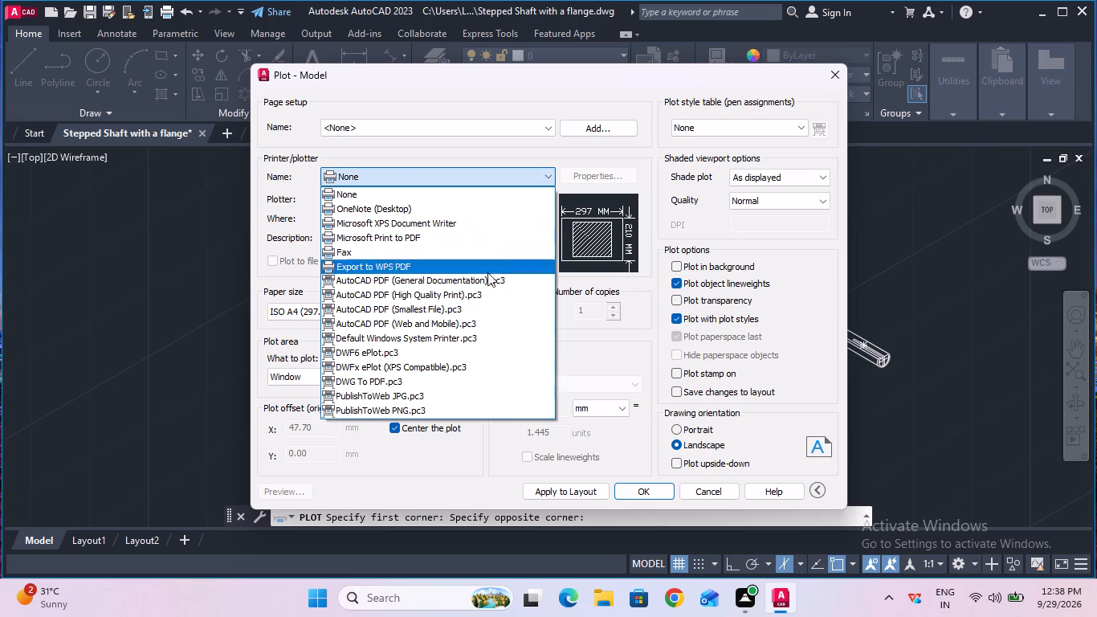
left_click(488, 388)
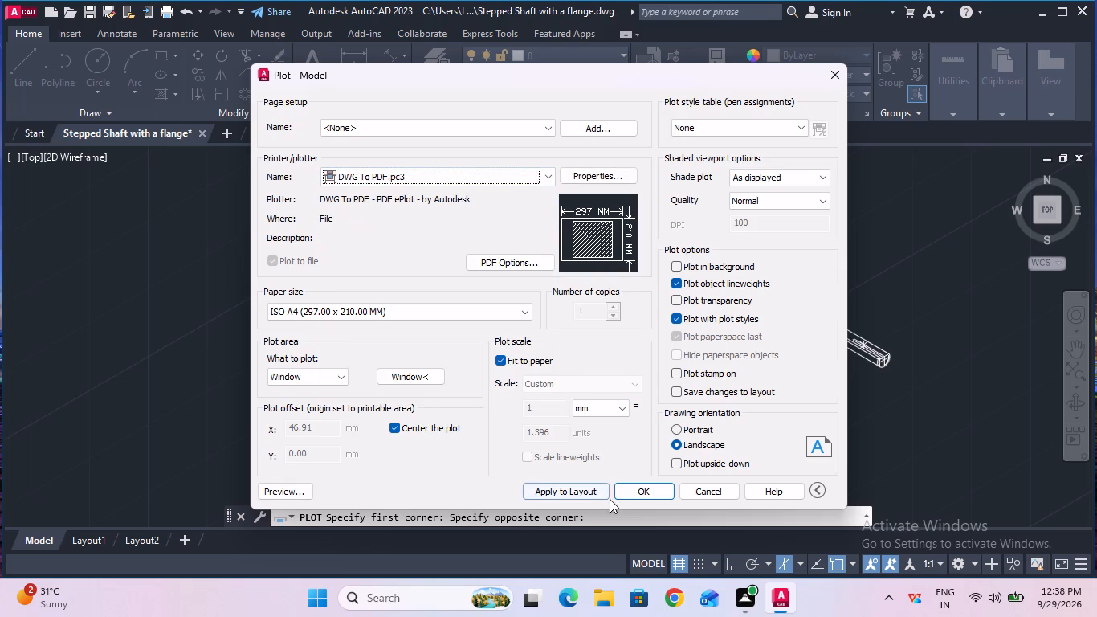
left_click(622, 492)
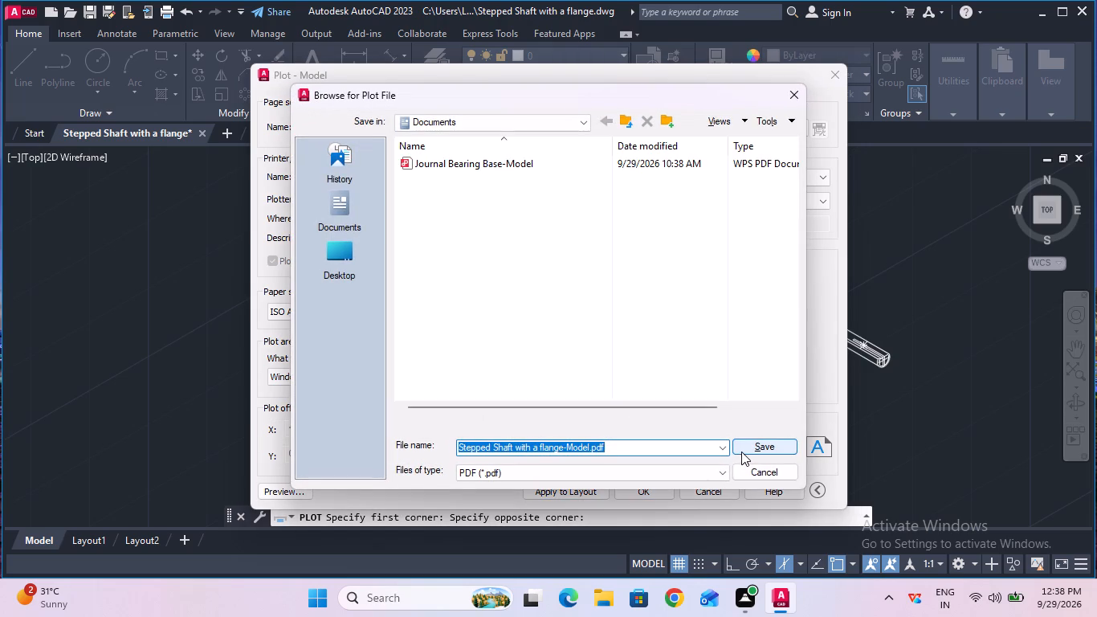
left_click(744, 452)
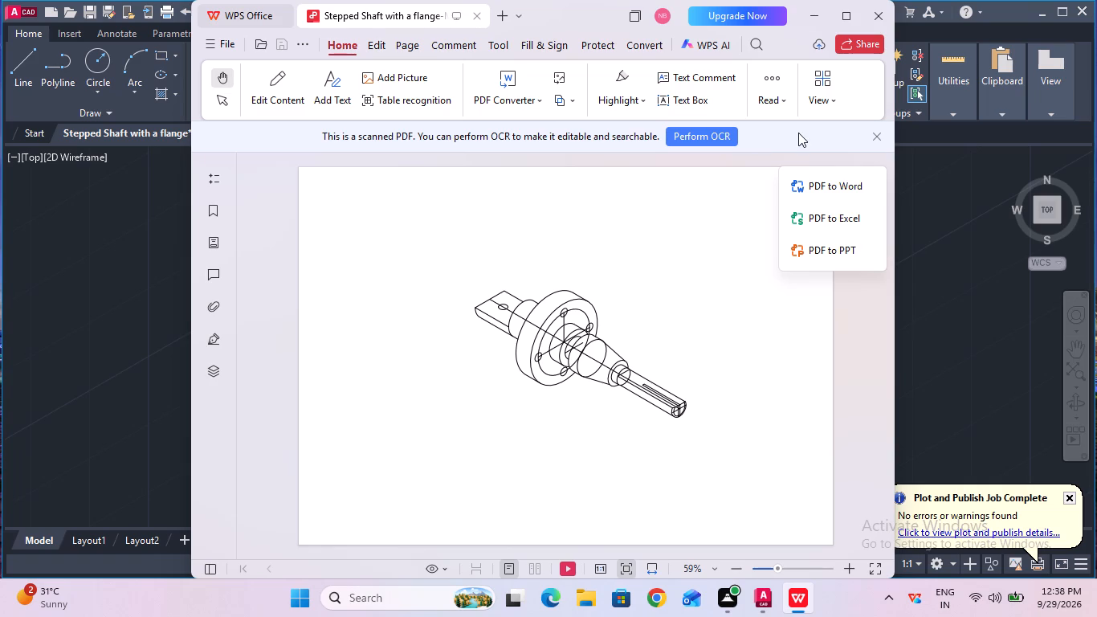
left_click(871, 25)
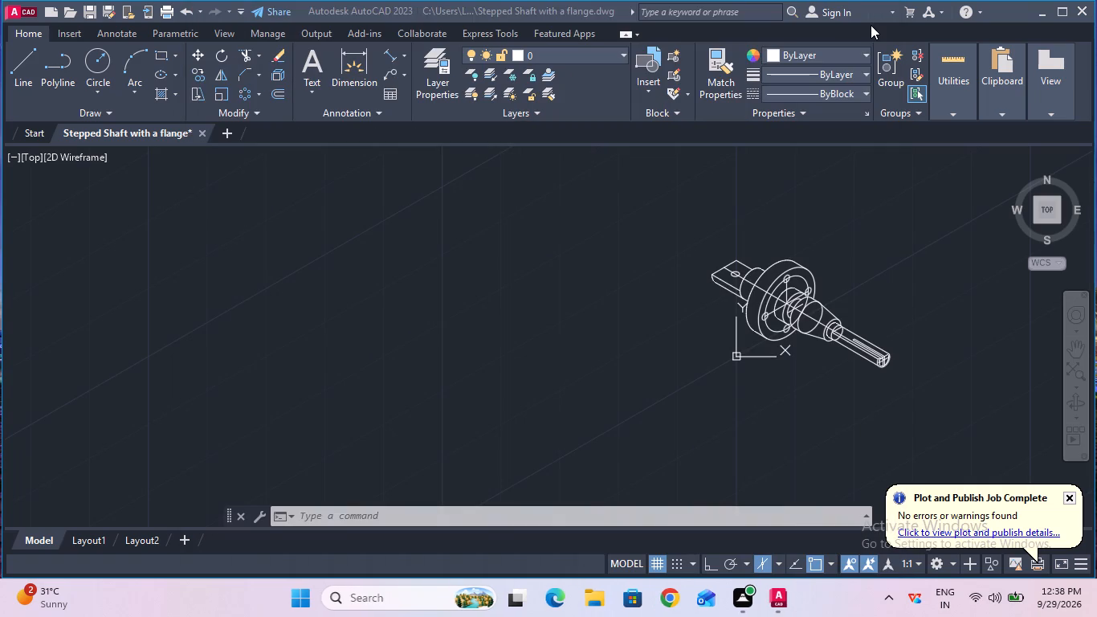
Exit AutoCAD, saving the changes to the Stepped Shaft with a flange drawing.
left_click(1088, 6)
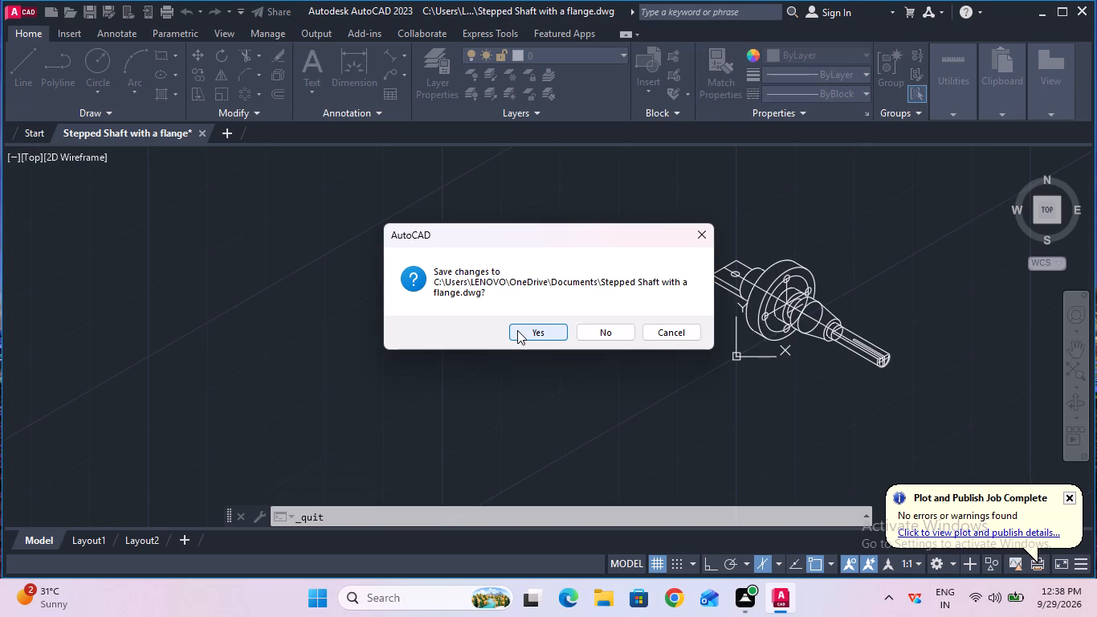
left_click(517, 330)
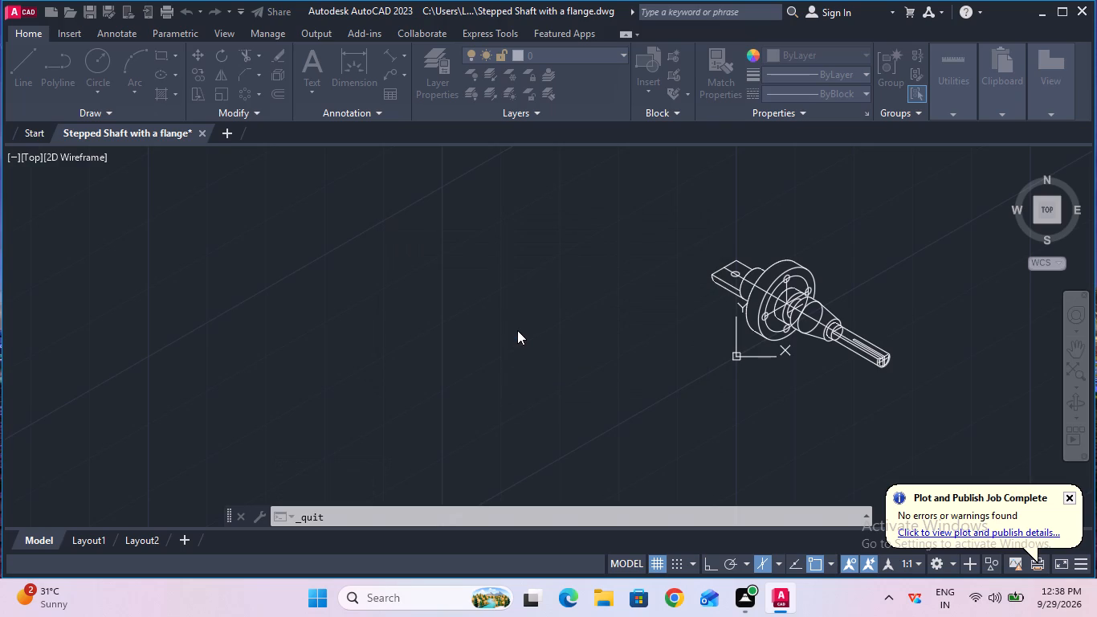